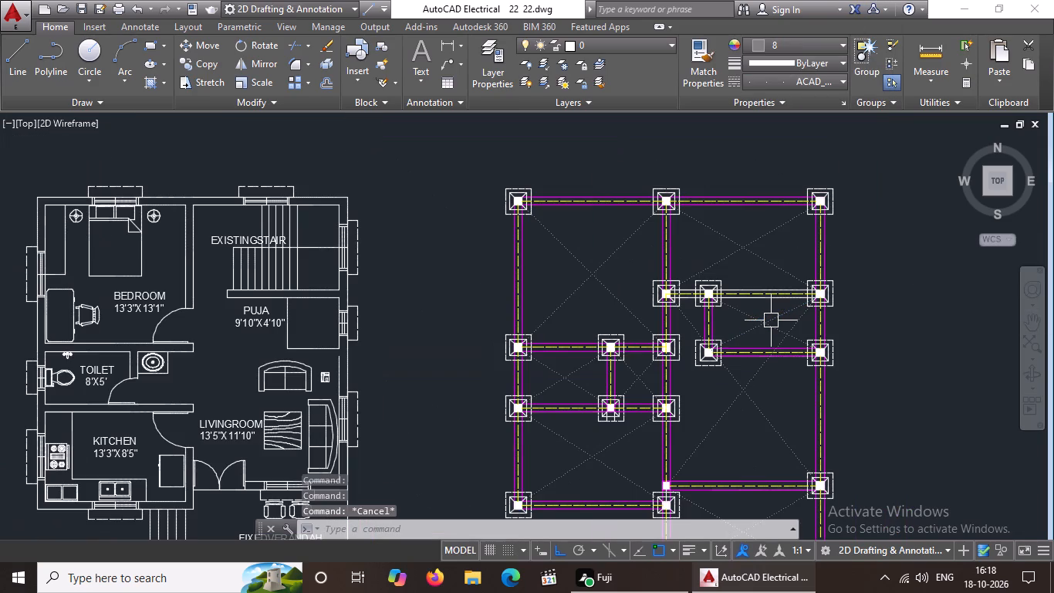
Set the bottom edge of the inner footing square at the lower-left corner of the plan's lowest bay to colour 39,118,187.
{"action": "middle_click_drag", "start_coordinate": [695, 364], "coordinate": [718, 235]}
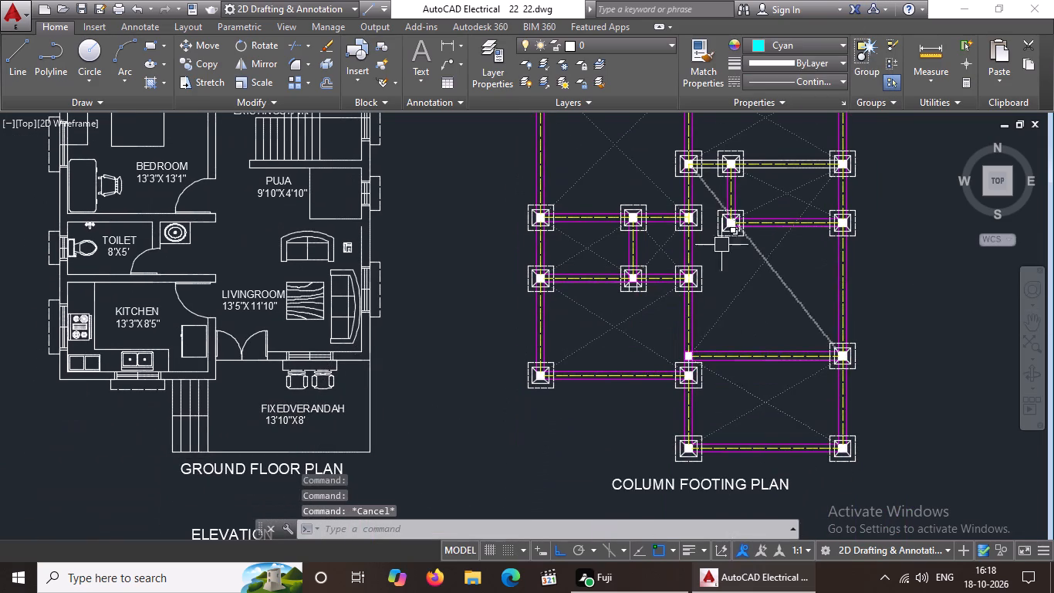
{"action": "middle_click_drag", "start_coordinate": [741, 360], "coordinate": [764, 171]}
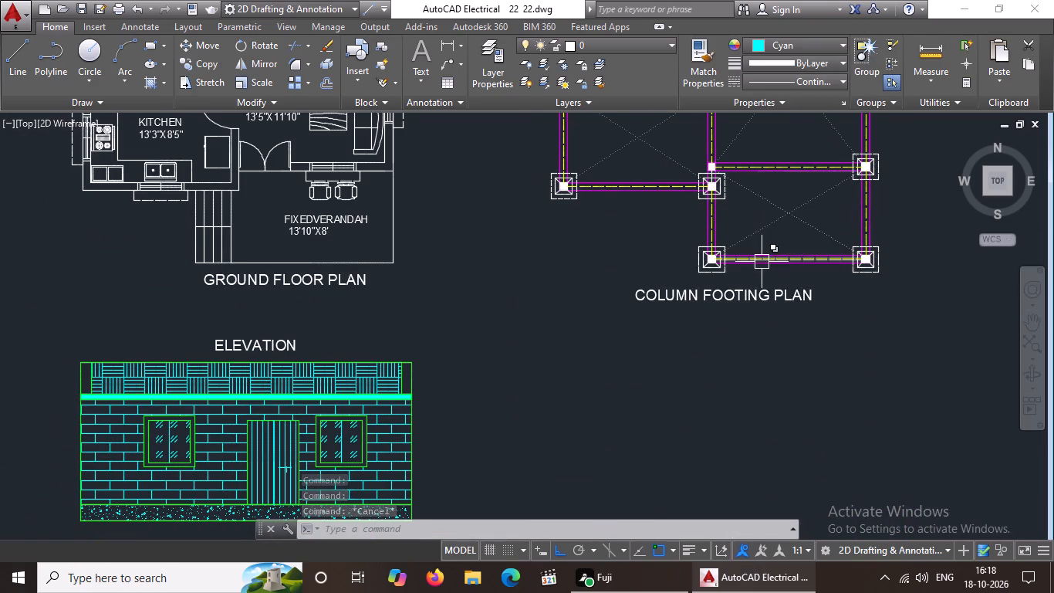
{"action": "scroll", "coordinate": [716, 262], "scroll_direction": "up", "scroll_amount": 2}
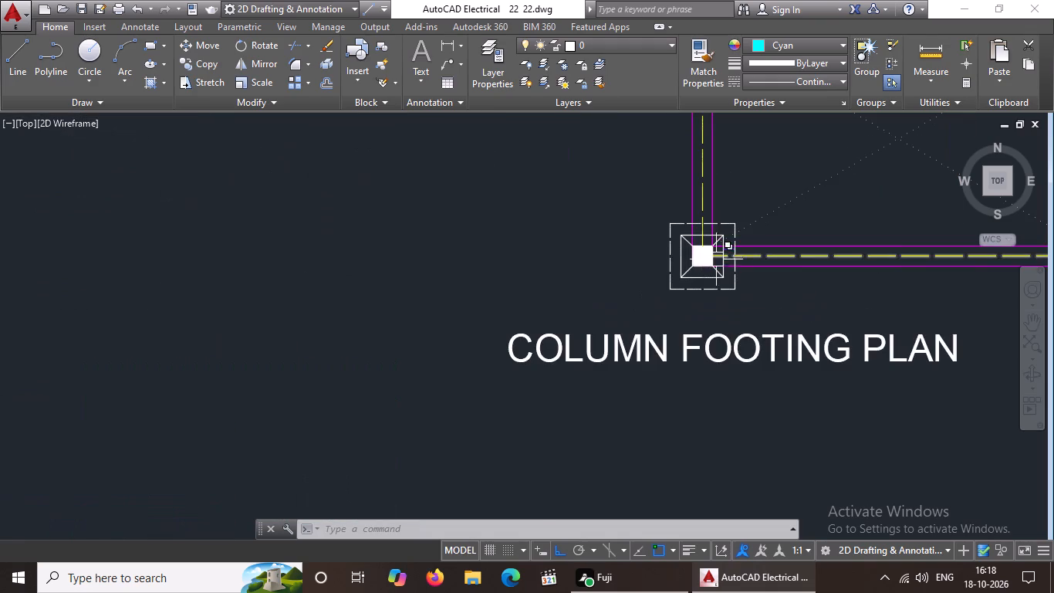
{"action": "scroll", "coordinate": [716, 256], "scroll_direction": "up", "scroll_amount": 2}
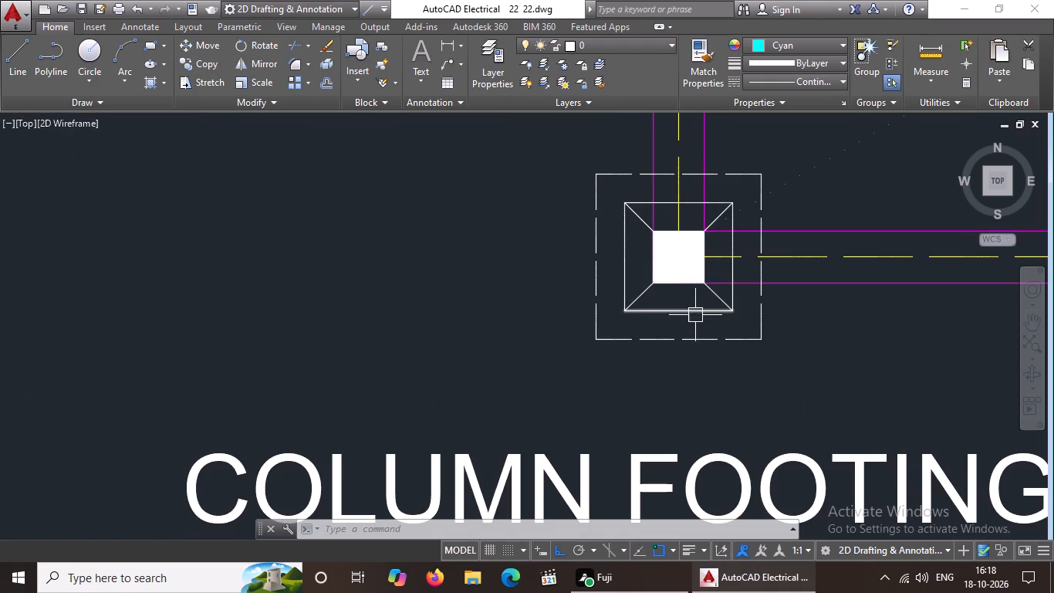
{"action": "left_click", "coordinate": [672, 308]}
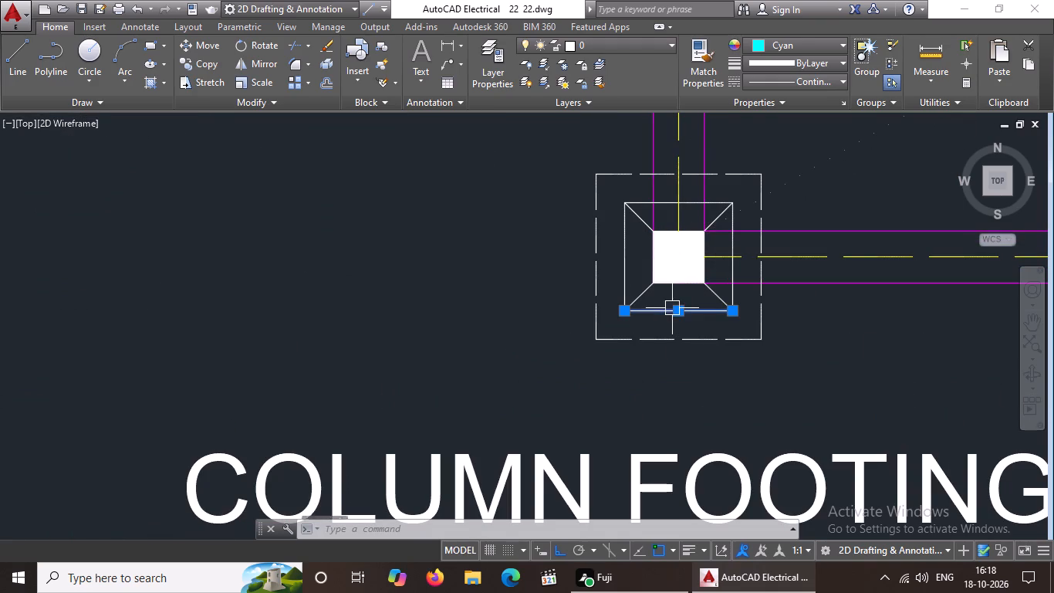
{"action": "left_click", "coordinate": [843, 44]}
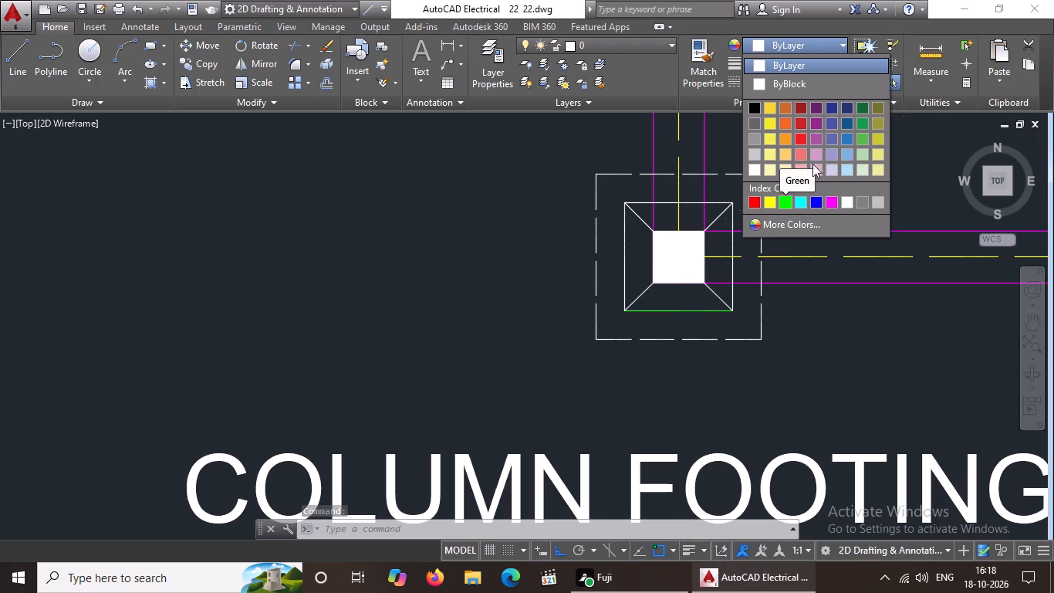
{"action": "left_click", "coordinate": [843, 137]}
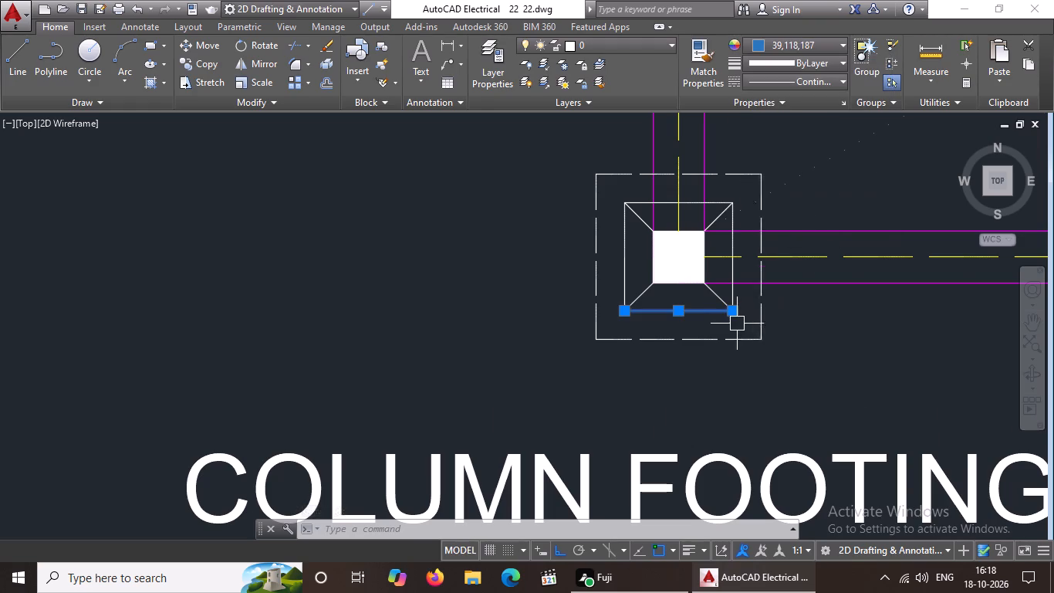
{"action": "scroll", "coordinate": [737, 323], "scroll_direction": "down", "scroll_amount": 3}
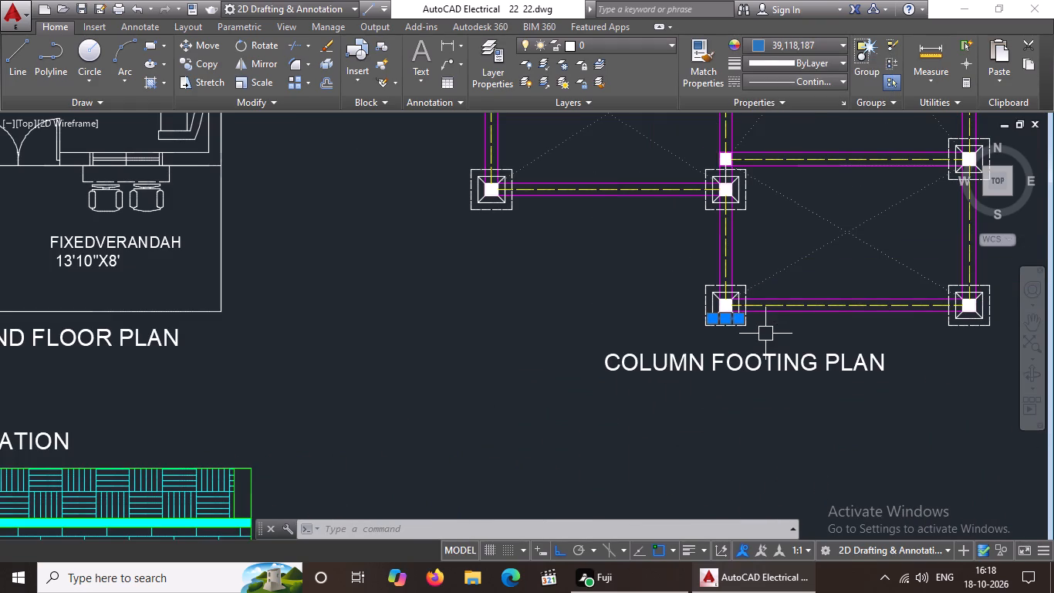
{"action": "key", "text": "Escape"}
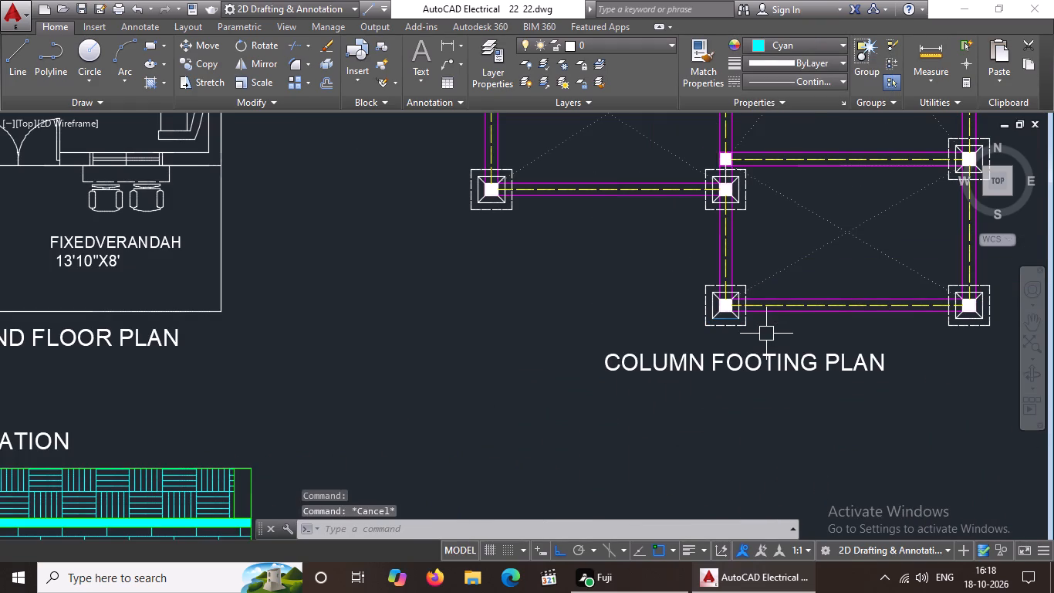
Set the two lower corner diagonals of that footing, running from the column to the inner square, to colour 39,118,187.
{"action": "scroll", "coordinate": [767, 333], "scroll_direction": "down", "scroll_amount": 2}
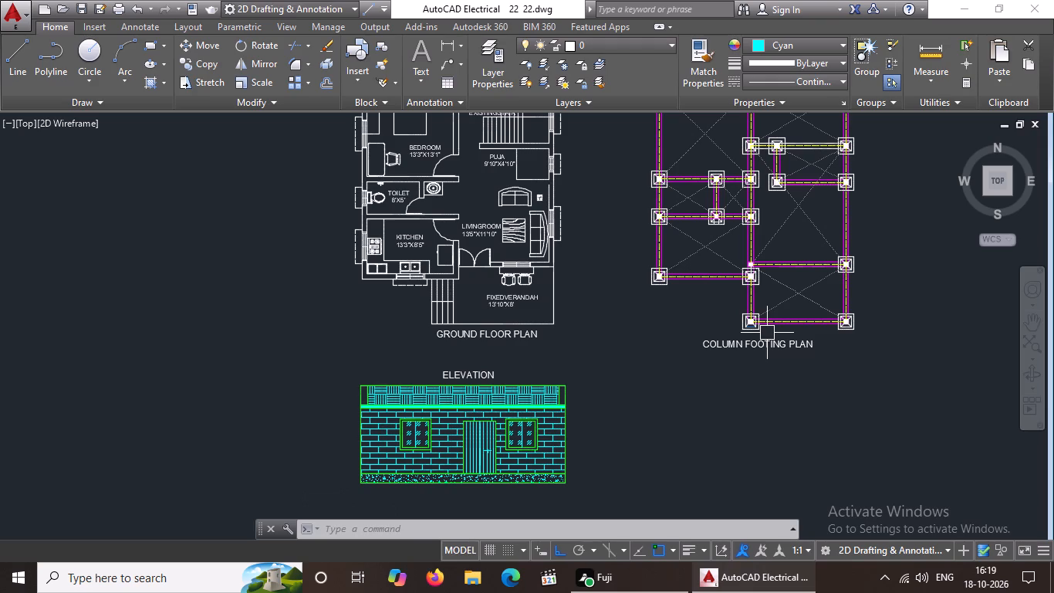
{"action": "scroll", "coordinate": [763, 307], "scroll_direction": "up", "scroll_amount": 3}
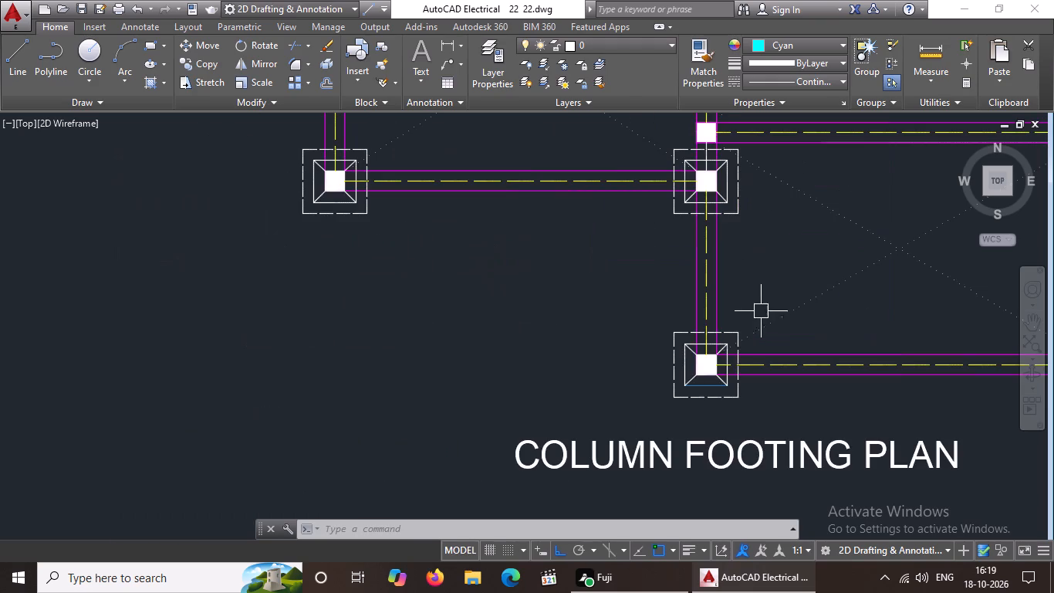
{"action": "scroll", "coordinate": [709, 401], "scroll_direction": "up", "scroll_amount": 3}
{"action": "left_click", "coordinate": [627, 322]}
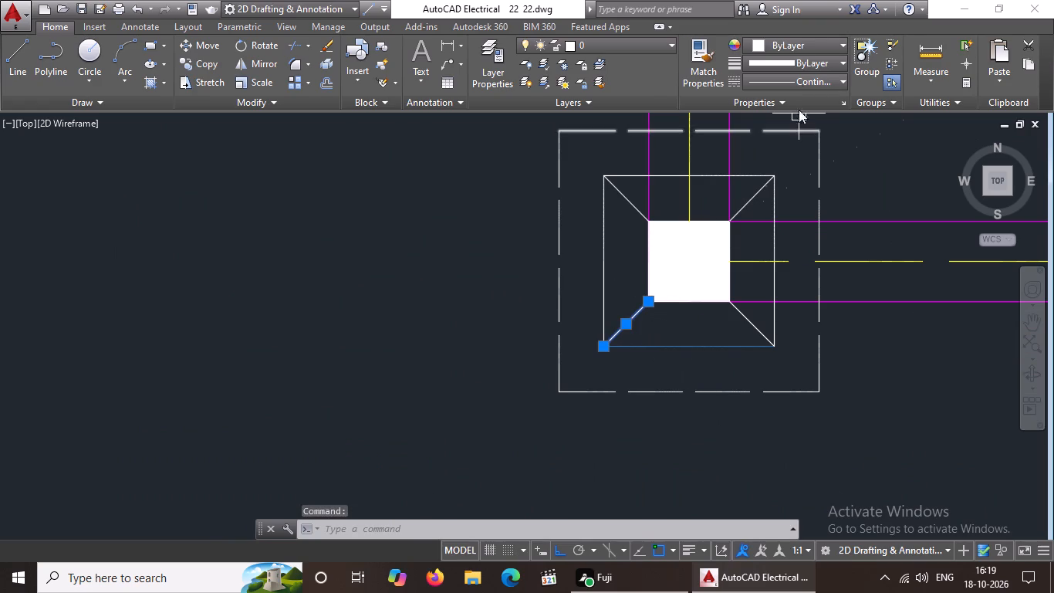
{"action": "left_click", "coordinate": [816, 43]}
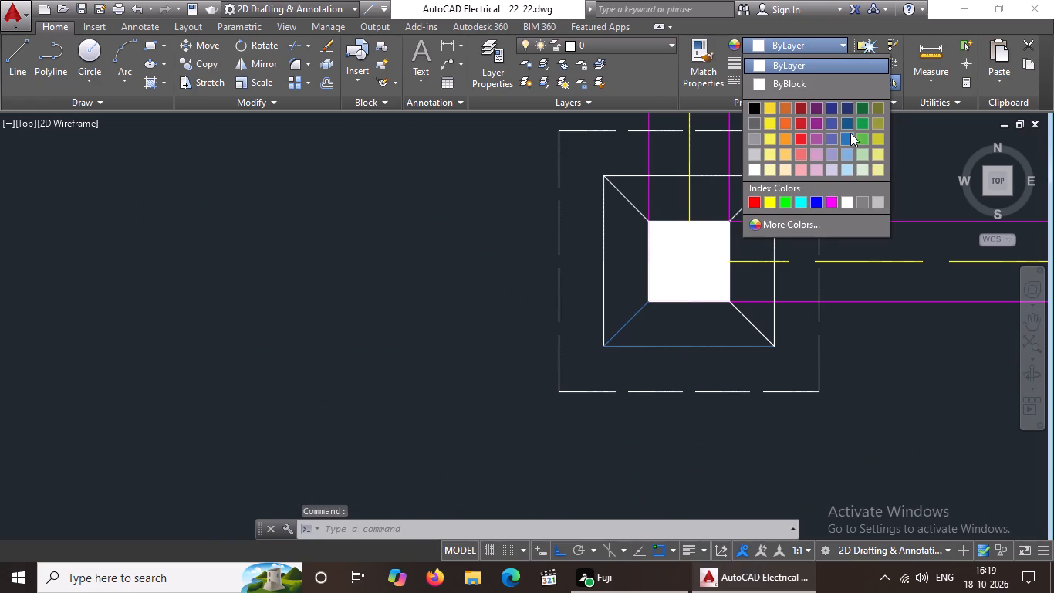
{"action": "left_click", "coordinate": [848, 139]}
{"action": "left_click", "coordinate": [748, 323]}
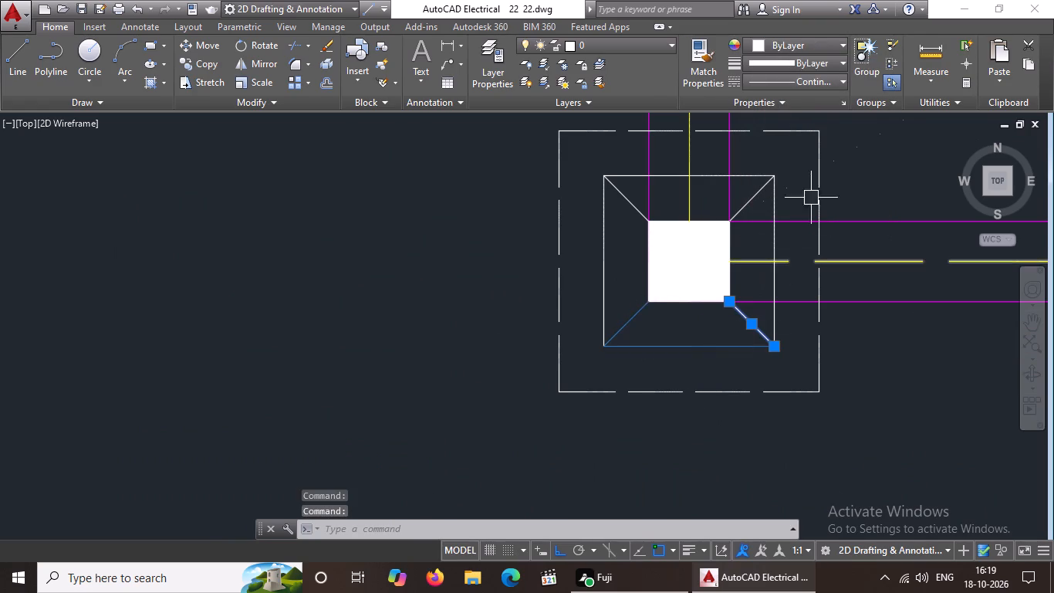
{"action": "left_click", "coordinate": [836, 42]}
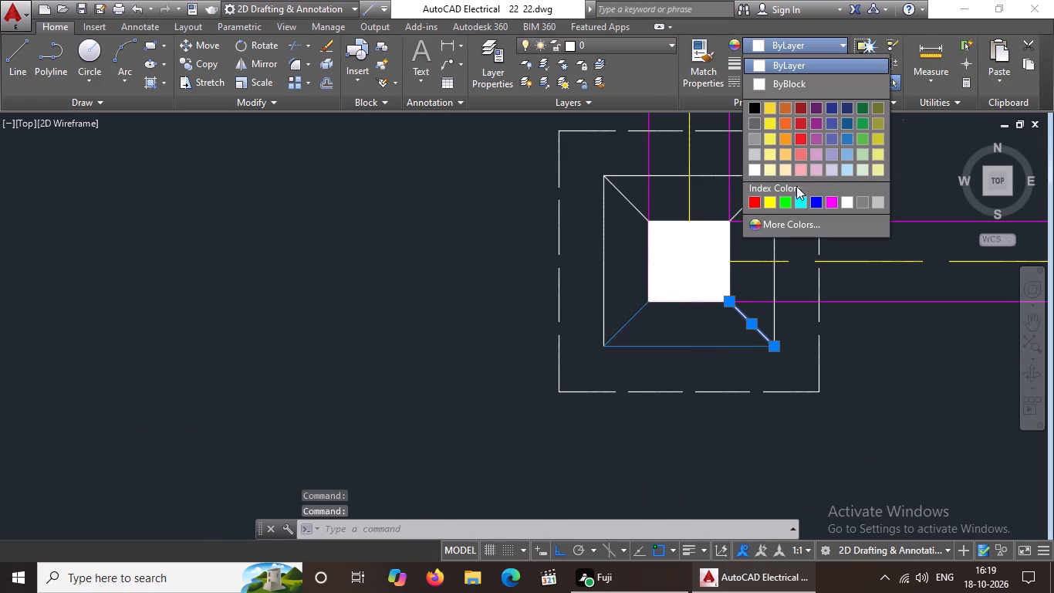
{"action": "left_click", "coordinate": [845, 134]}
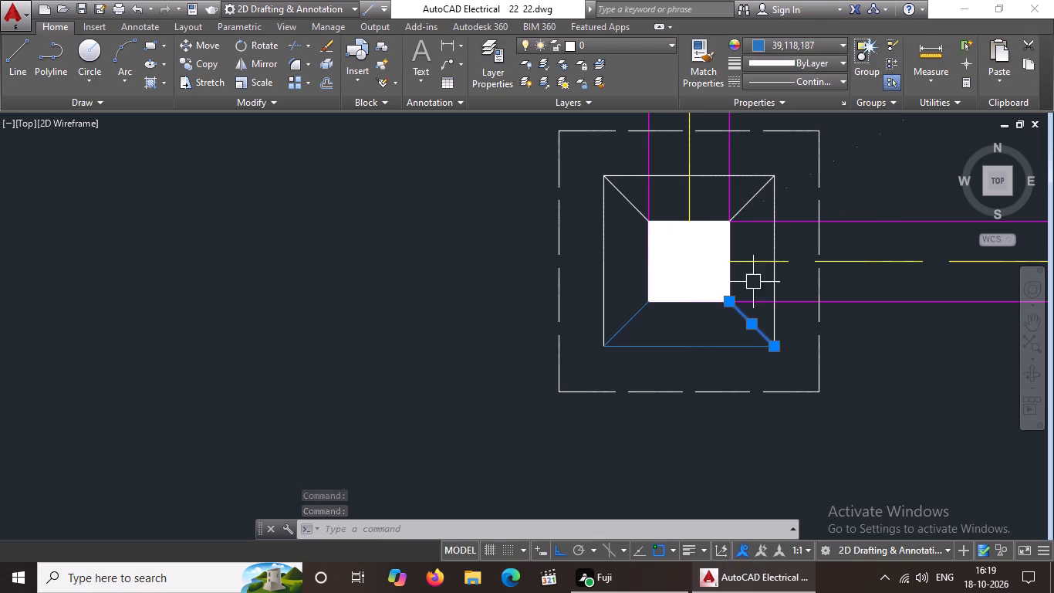
Set the left and bottom edges of the inner square of the lowest bay's lower-left footing to cyan.
{"action": "left_click", "coordinate": [607, 290]}
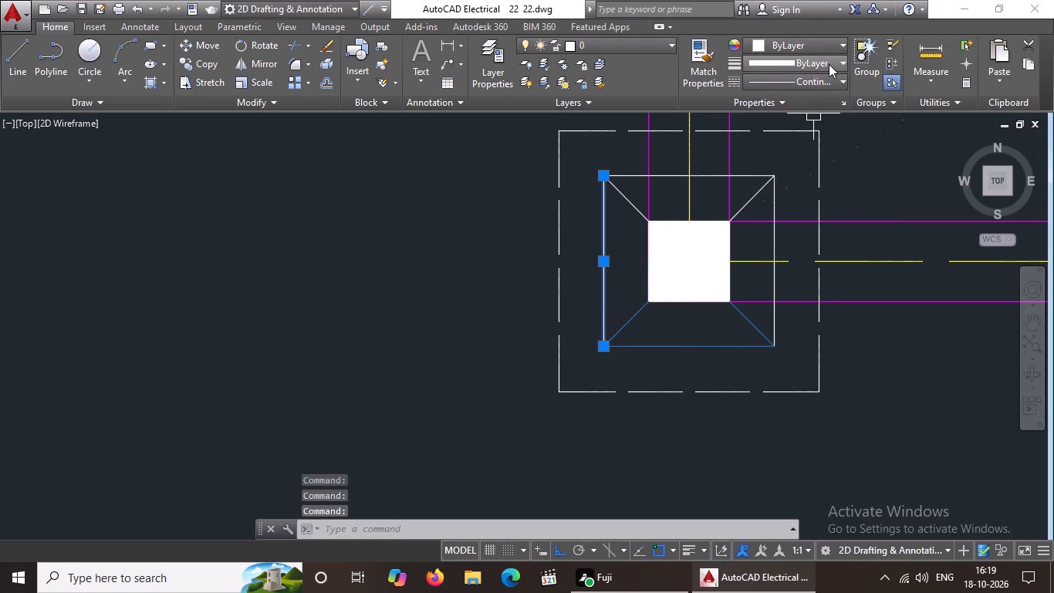
{"action": "left_click", "coordinate": [833, 39]}
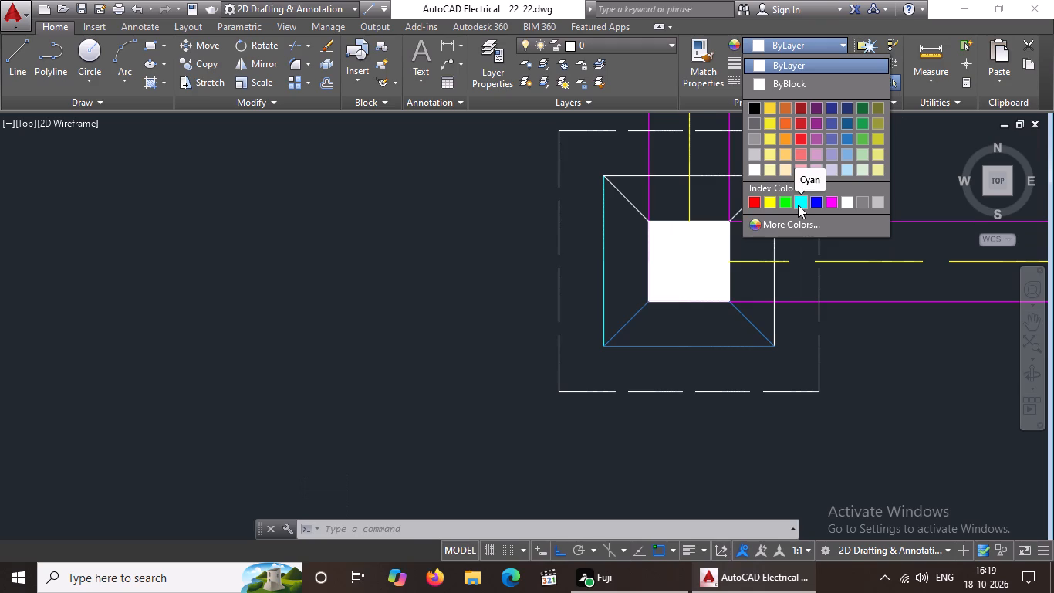
{"action": "scroll", "coordinate": [785, 260], "scroll_direction": "down", "scroll_amount": 6}
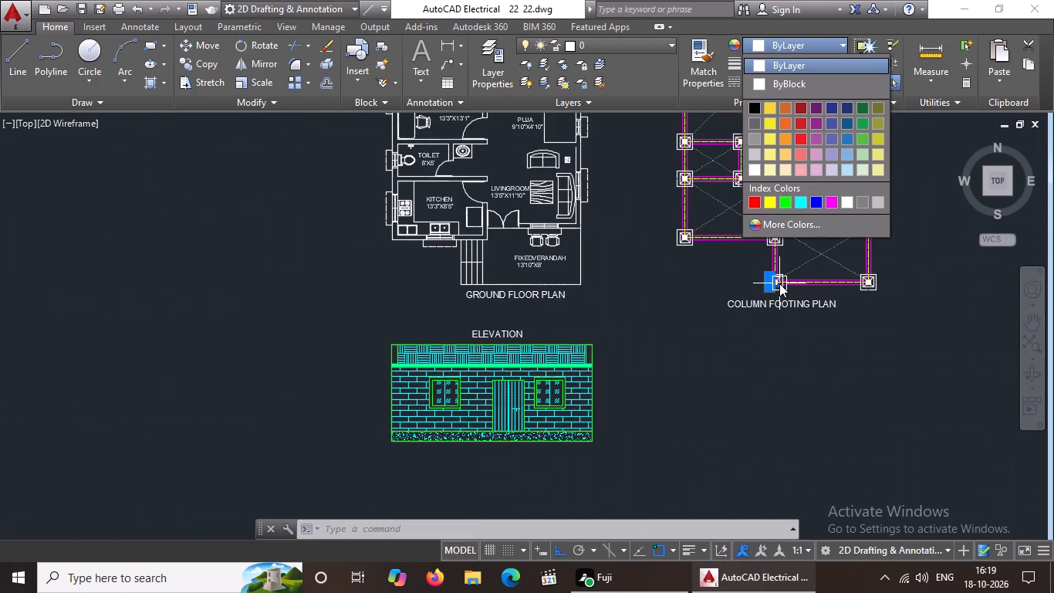
{"action": "scroll", "coordinate": [798, 269], "scroll_direction": "up", "scroll_amount": 6}
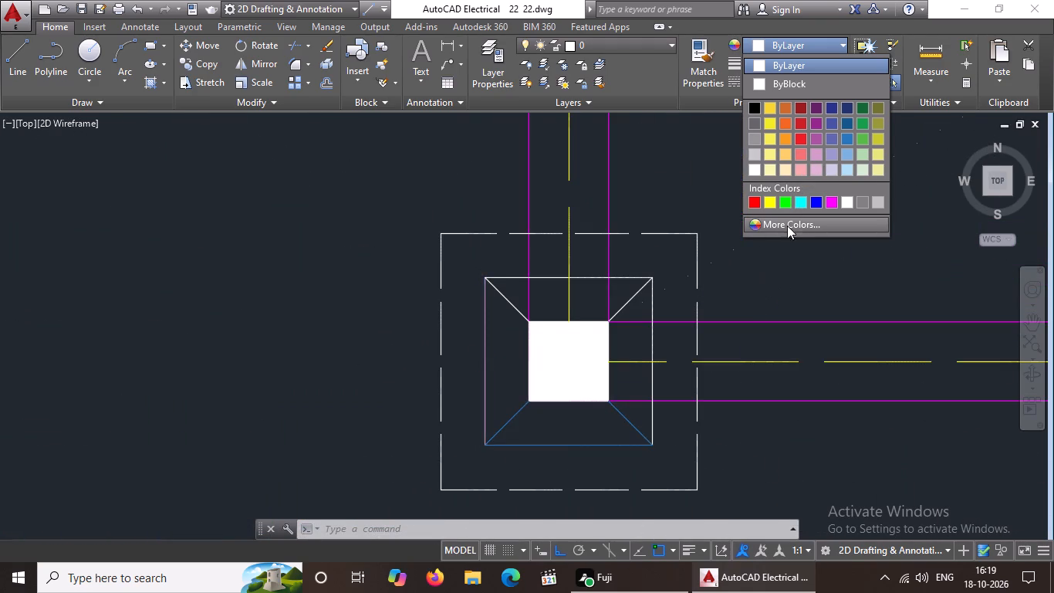
{"action": "left_click", "coordinate": [801, 202]}
{"action": "left_click", "coordinate": [572, 444]}
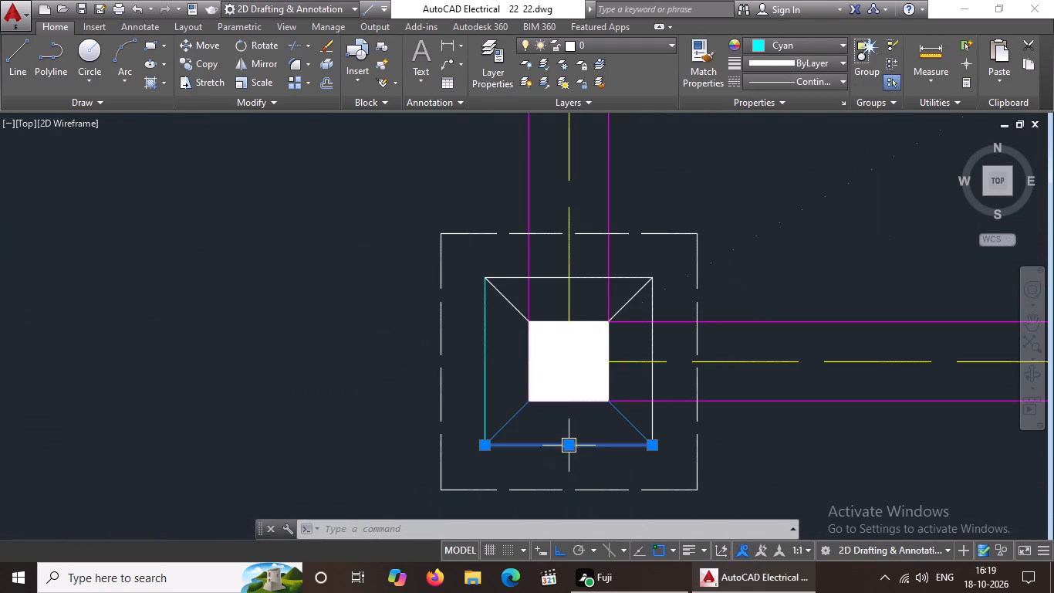
{"action": "left_click", "coordinate": [825, 46]}
{"action": "left_click", "coordinate": [798, 203]}
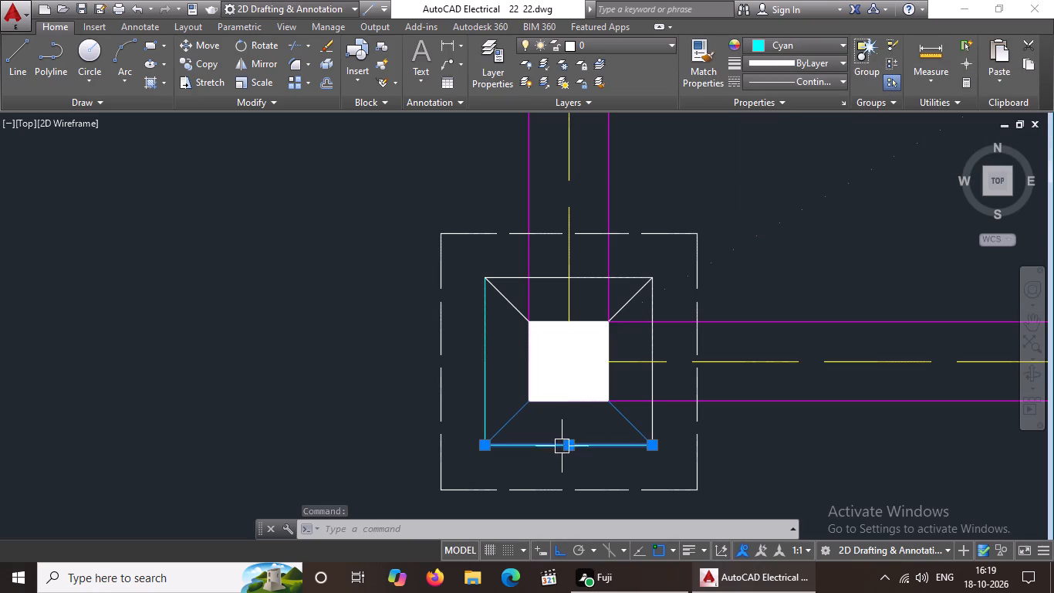
Set the two lower corner diagonals between the column and the inner square of the same footing to cyan.
{"action": "left_click", "coordinate": [519, 422]}
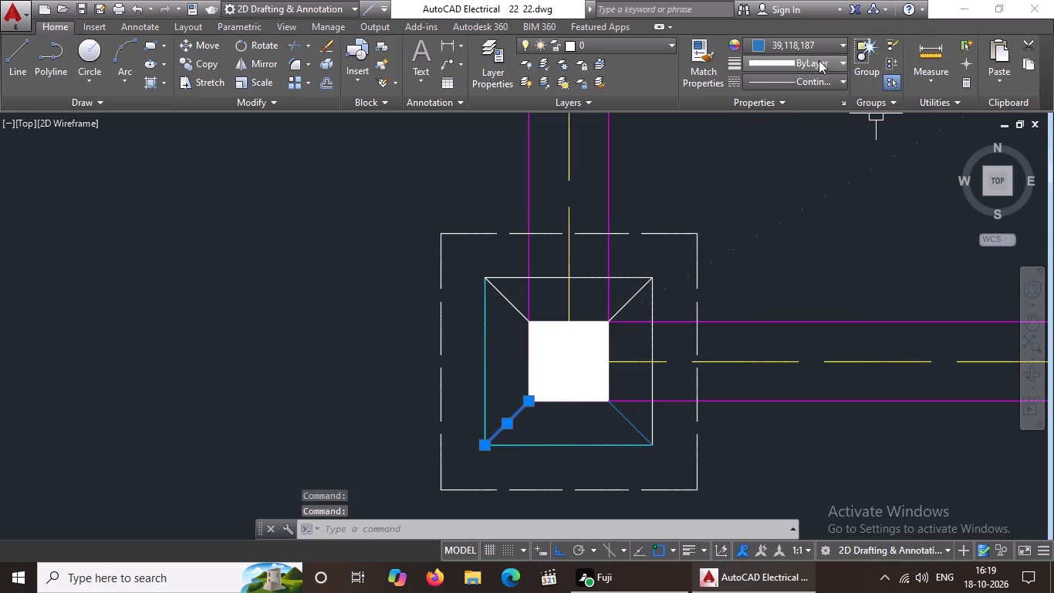
{"action": "left_click", "coordinate": [822, 49]}
{"action": "left_click", "coordinate": [800, 202]}
{"action": "scroll", "coordinate": [706, 302], "scroll_direction": "down", "scroll_amount": 2}
{"action": "key", "text": "Escape"}
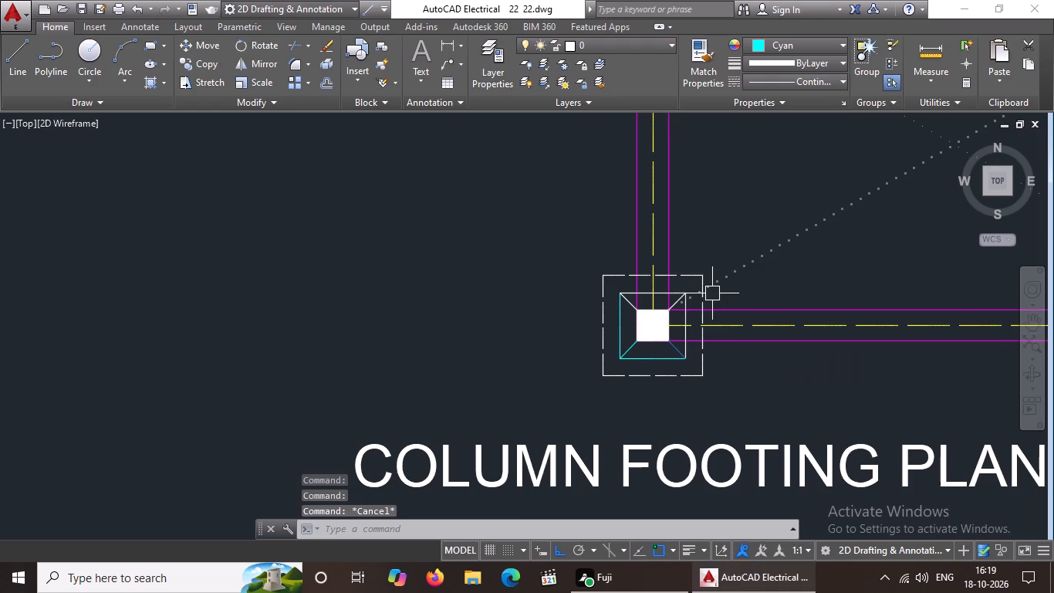
{"action": "scroll", "coordinate": [649, 324], "scroll_direction": "up", "scroll_amount": 2}
{"action": "left_click", "coordinate": [718, 398]}
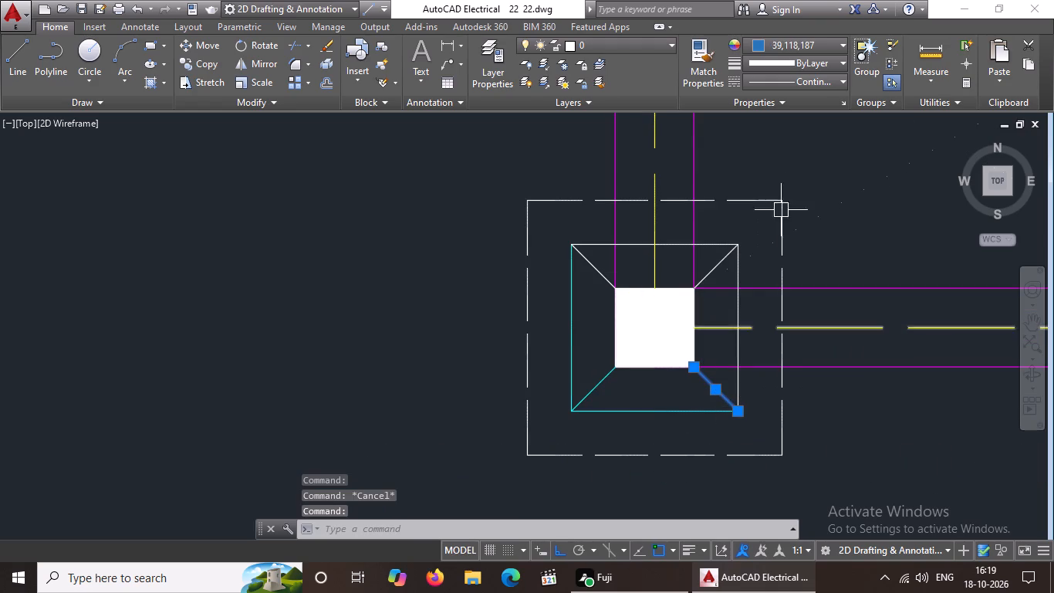
{"action": "left_click", "coordinate": [823, 39]}
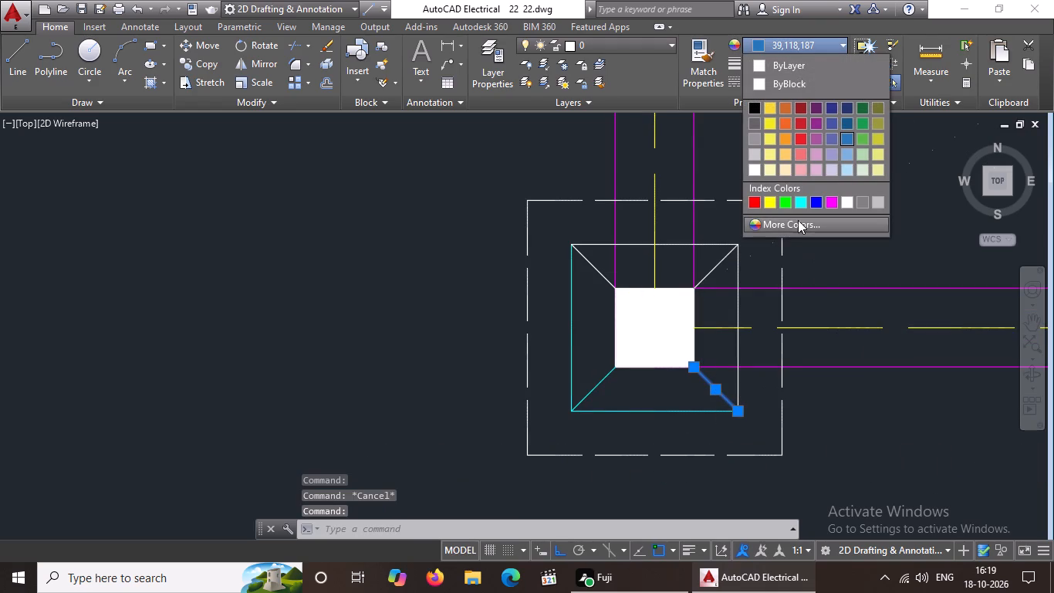
{"action": "left_click", "coordinate": [799, 201]}
{"action": "key", "text": "Escape"}
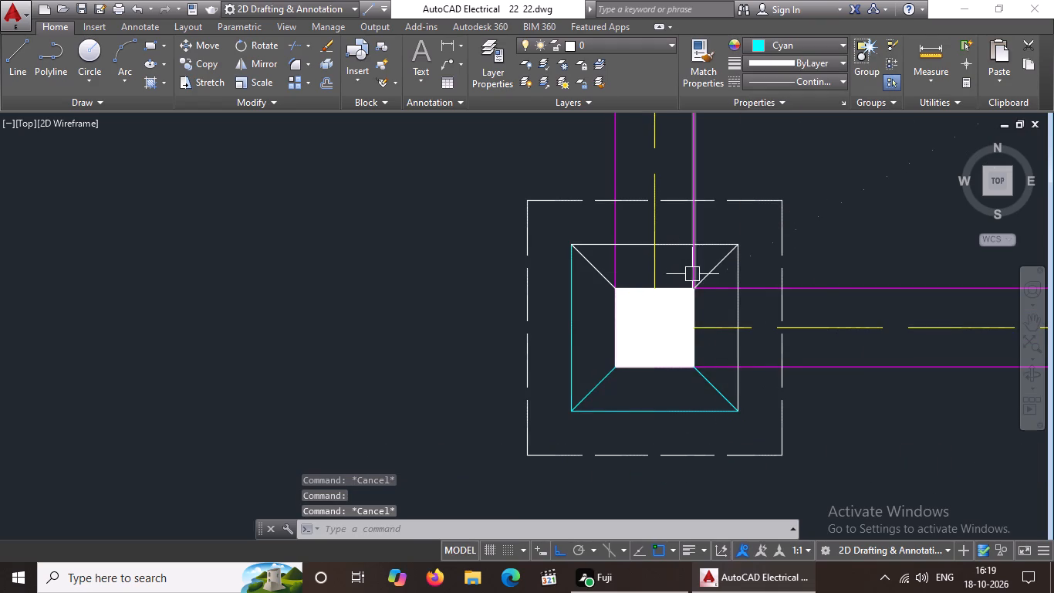
Set the two upper corner diagonals between the column and the inner square of the same footing to cyan.
{"action": "left_click", "coordinate": [716, 266]}
{"action": "left_click", "coordinate": [836, 44]}
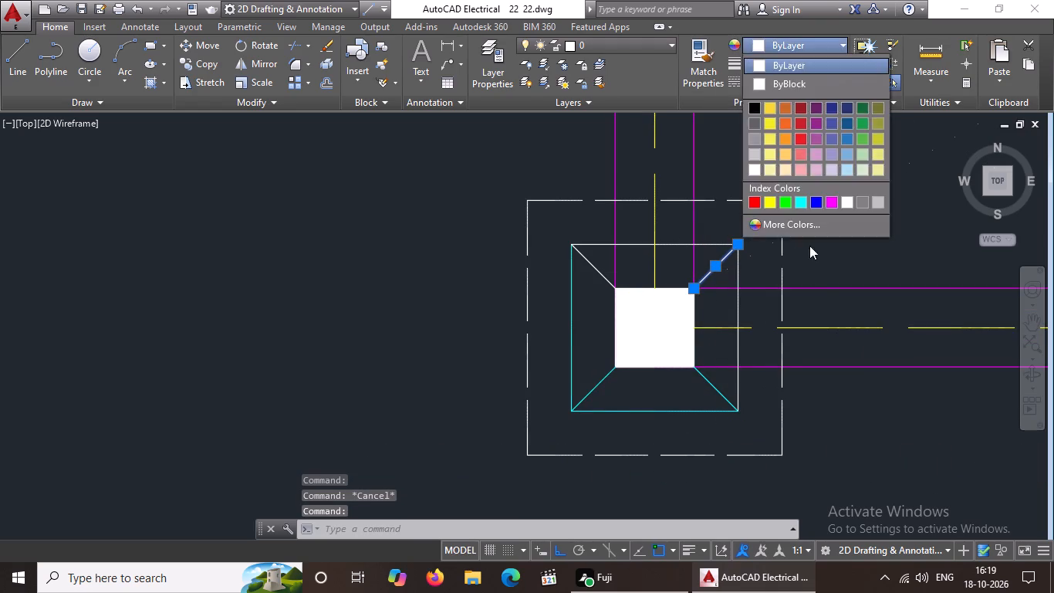
{"action": "left_click", "coordinate": [800, 200]}
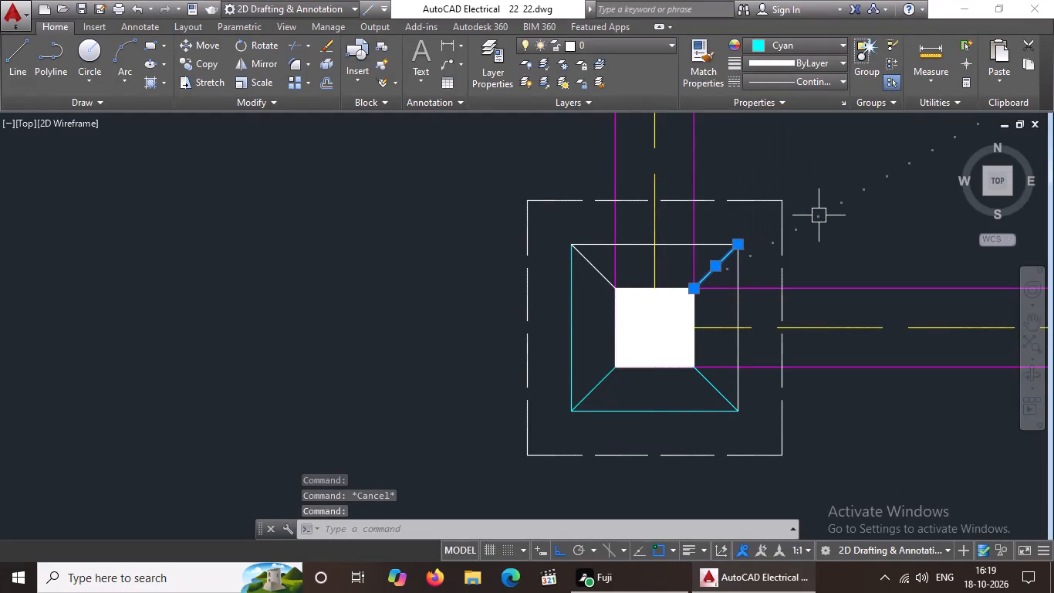
{"action": "key", "text": "Escape"}
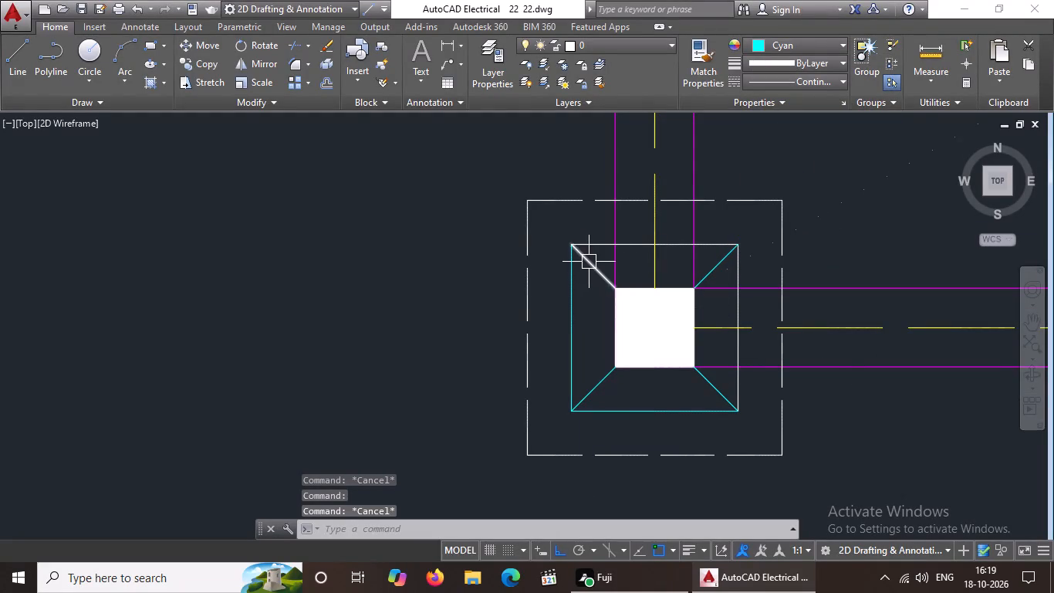
{"action": "left_click", "coordinate": [589, 262]}
{"action": "left_click", "coordinate": [830, 39]}
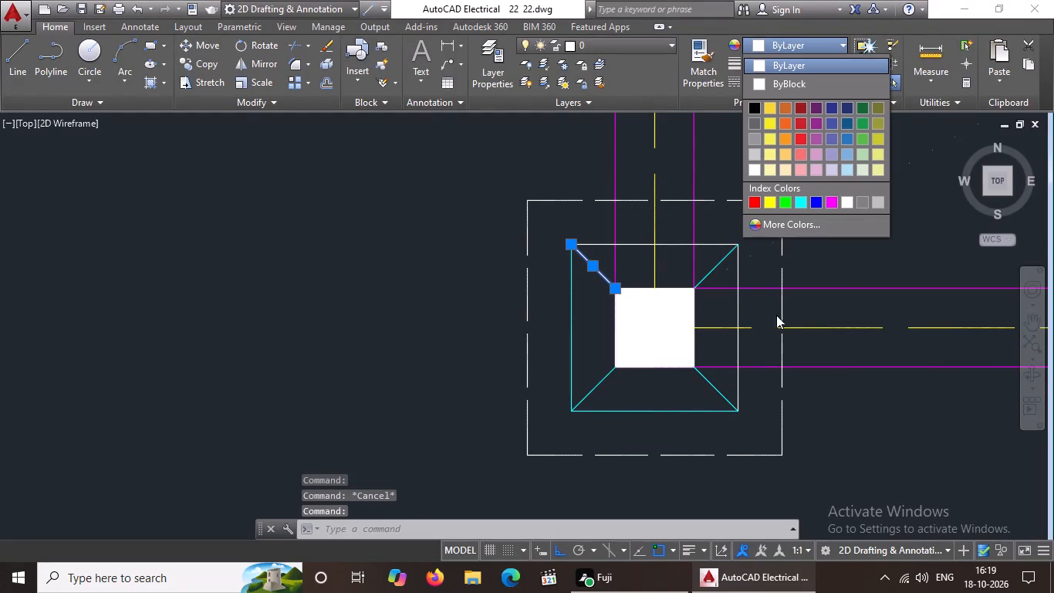
{"action": "left_click", "coordinate": [799, 201]}
{"action": "key", "text": "Escape"}
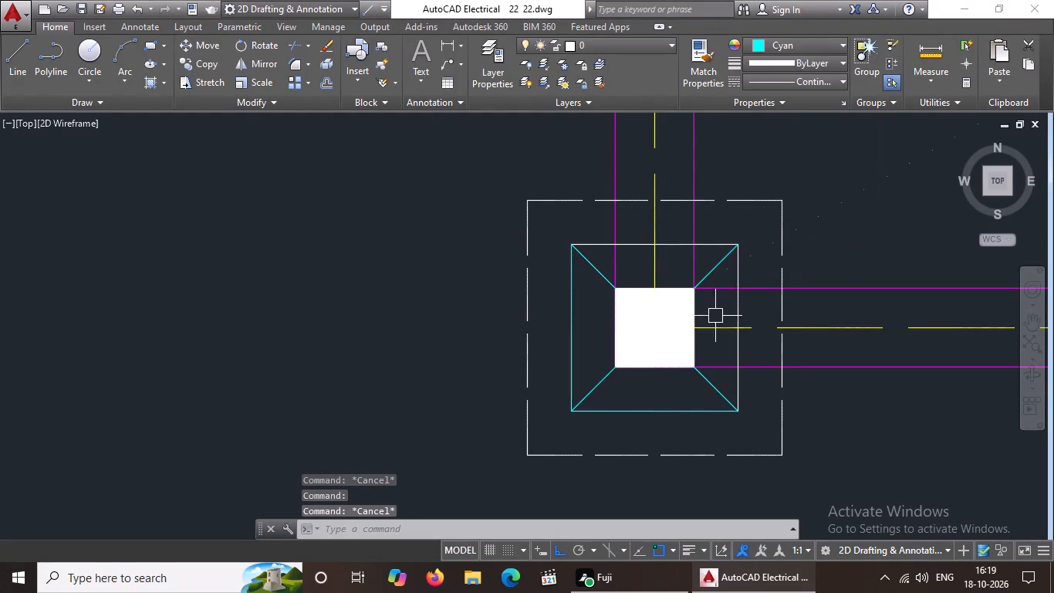
Set the top and right edges of the inner square of the lowest bay's lower-left footing to cyan.
{"action": "left_click", "coordinate": [680, 246]}
{"action": "left_click", "coordinate": [816, 46]}
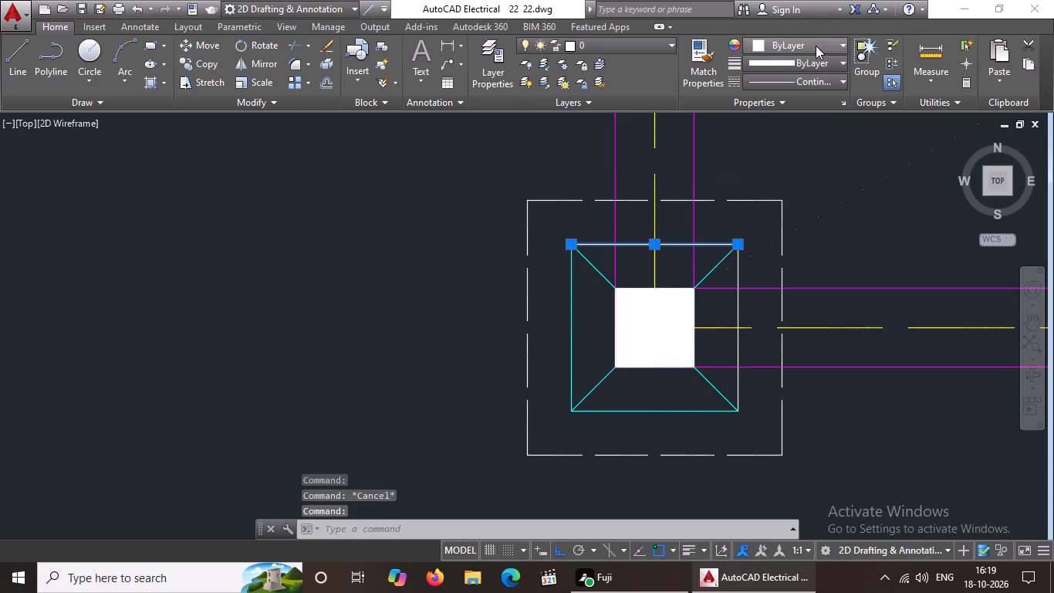
{"action": "left_click", "coordinate": [796, 204]}
{"action": "key", "text": "Escape"}
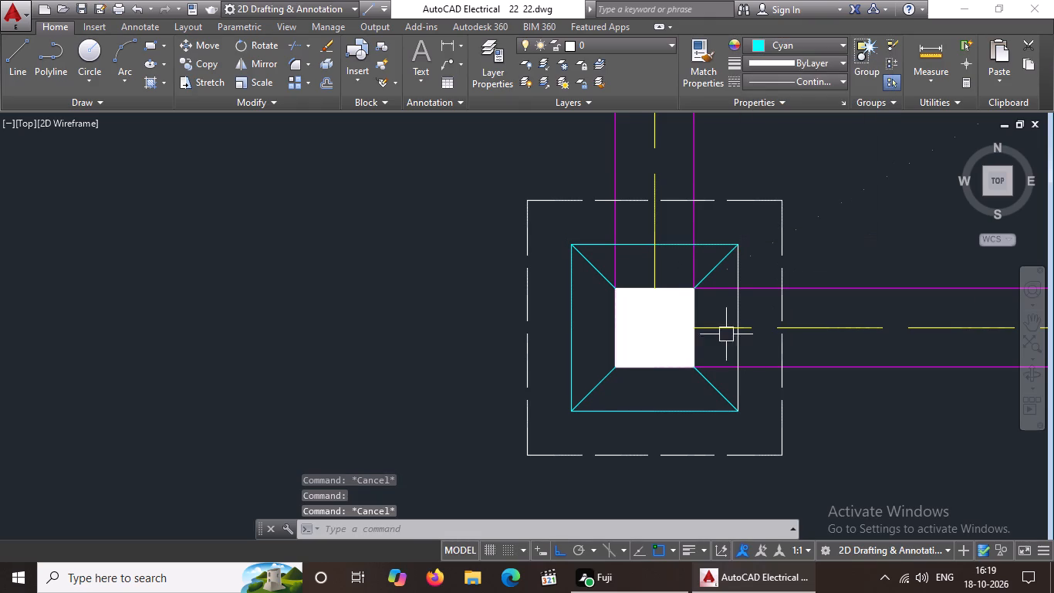
{"action": "left_click", "coordinate": [735, 307]}
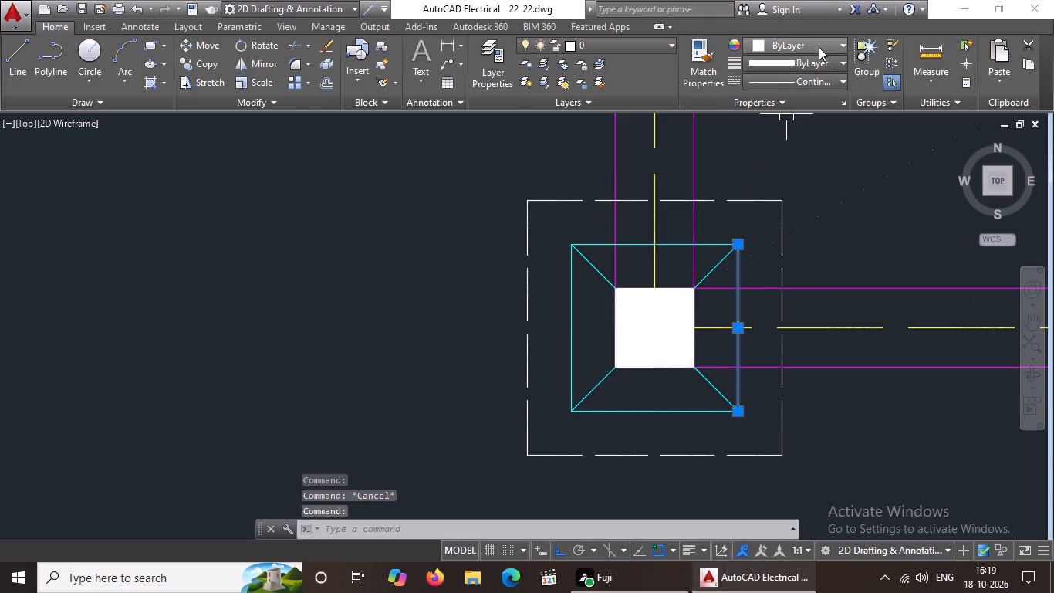
{"action": "left_click", "coordinate": [819, 46]}
{"action": "left_click", "coordinate": [805, 202]}
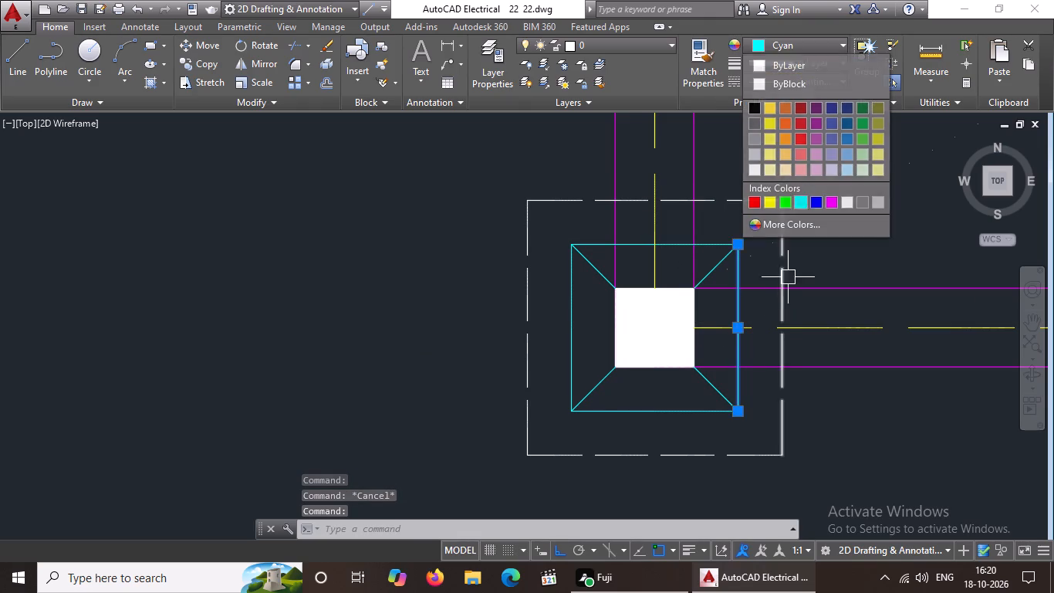
{"action": "key", "text": "Escape"}
Set the bottom edge of the inner square of the lowest bay's lower-right footing to cyan.
{"action": "scroll", "coordinate": [806, 244], "scroll_direction": "down", "scroll_amount": 3}
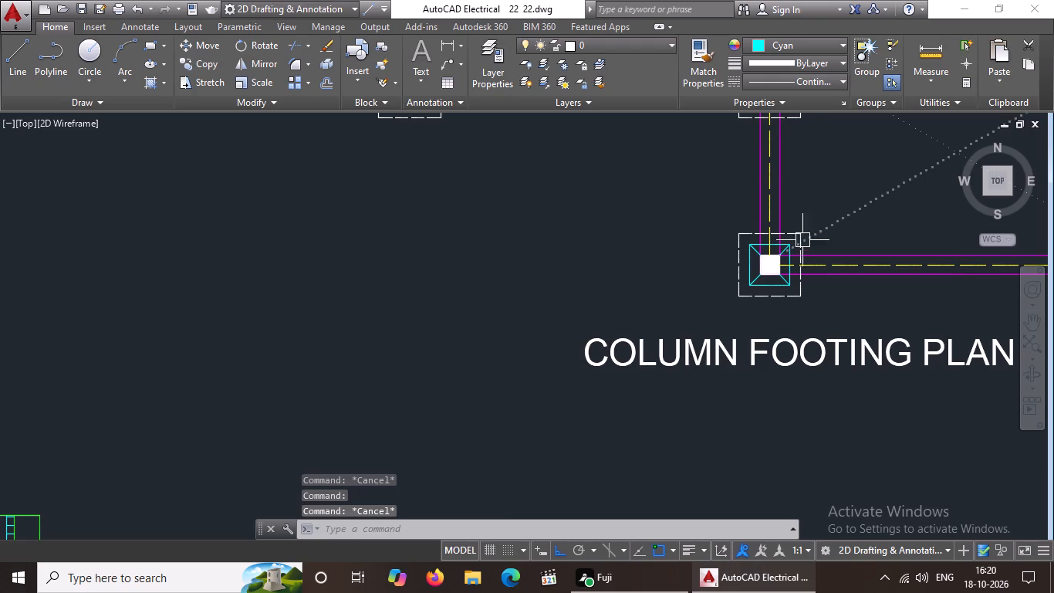
{"action": "middle_click_drag", "start_coordinate": [765, 268], "coordinate": [744, 276]}
{"action": "middle_click_drag", "start_coordinate": [879, 242], "coordinate": [704, 290]}
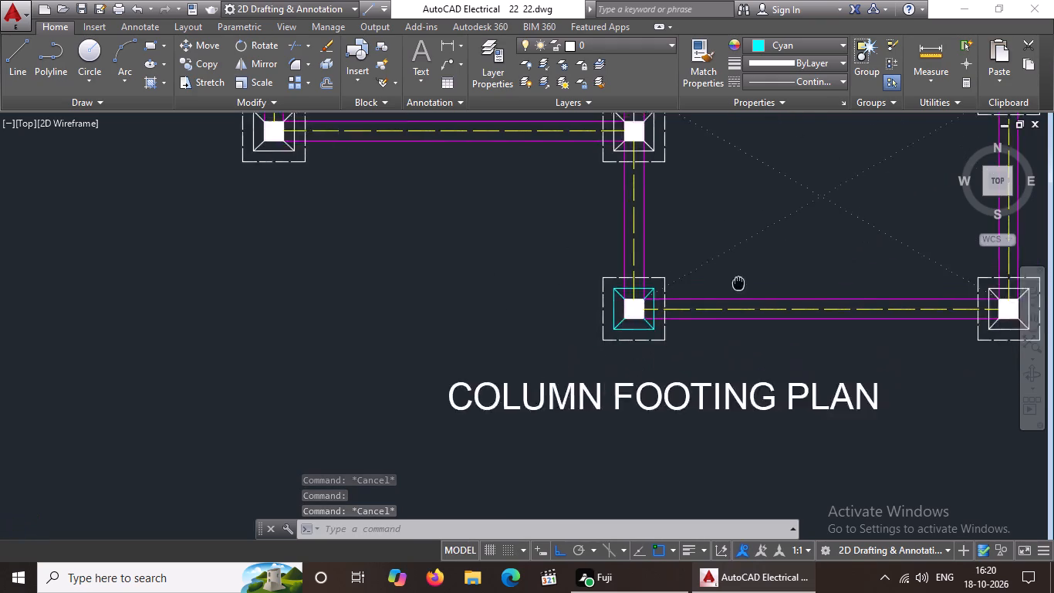
{"action": "middle_click_drag", "start_coordinate": [704, 290], "coordinate": [545, 322]}
{"action": "scroll", "coordinate": [766, 365], "scroll_direction": "up", "scroll_amount": 2}
{"action": "left_click", "coordinate": [836, 390]}
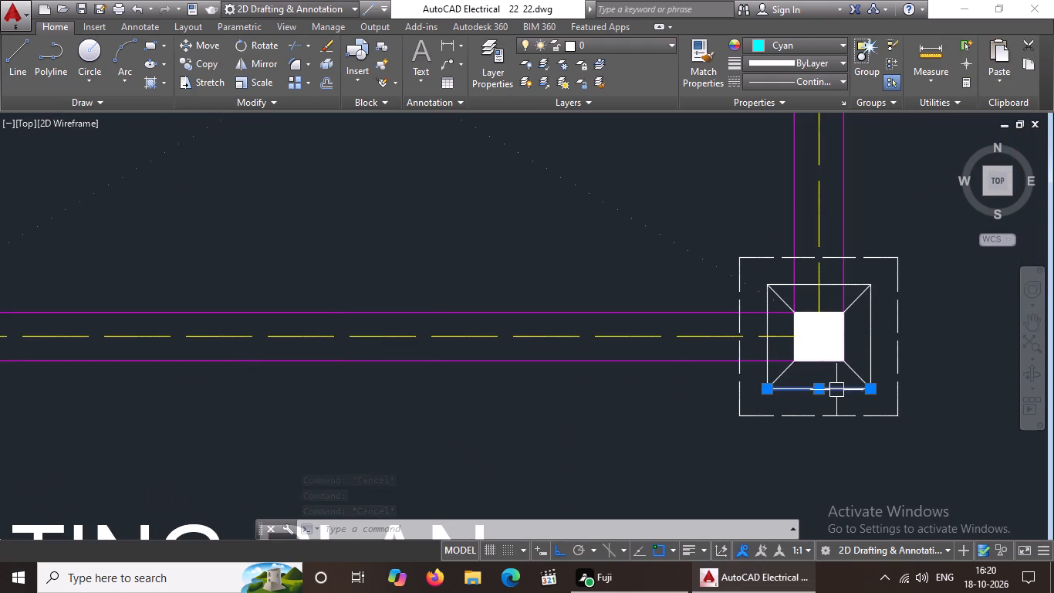
{"action": "left_click", "coordinate": [839, 45]}
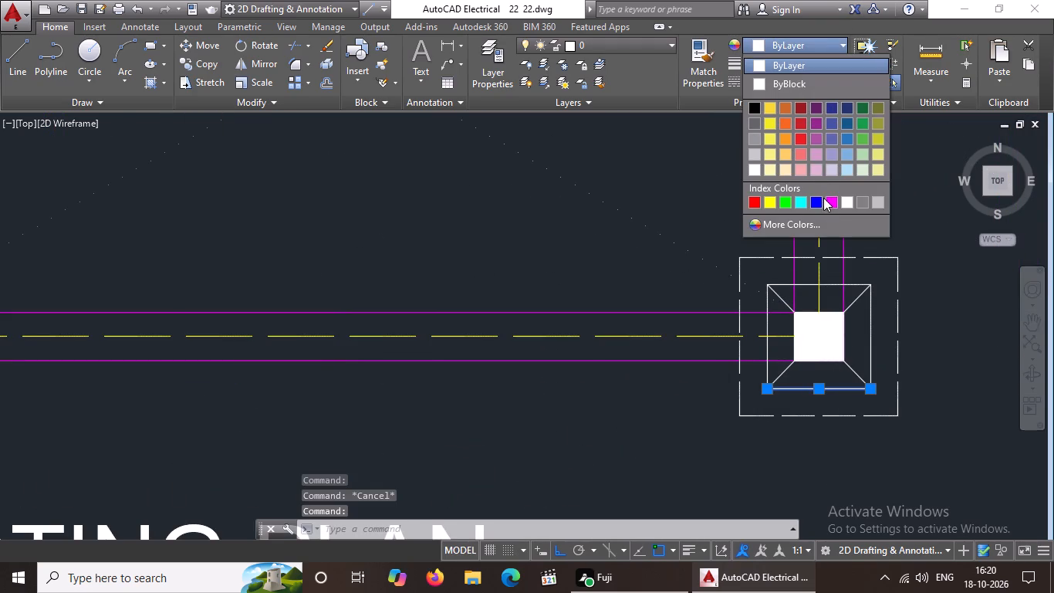
{"action": "left_click", "coordinate": [797, 202]}
{"action": "key", "text": "Escape"}
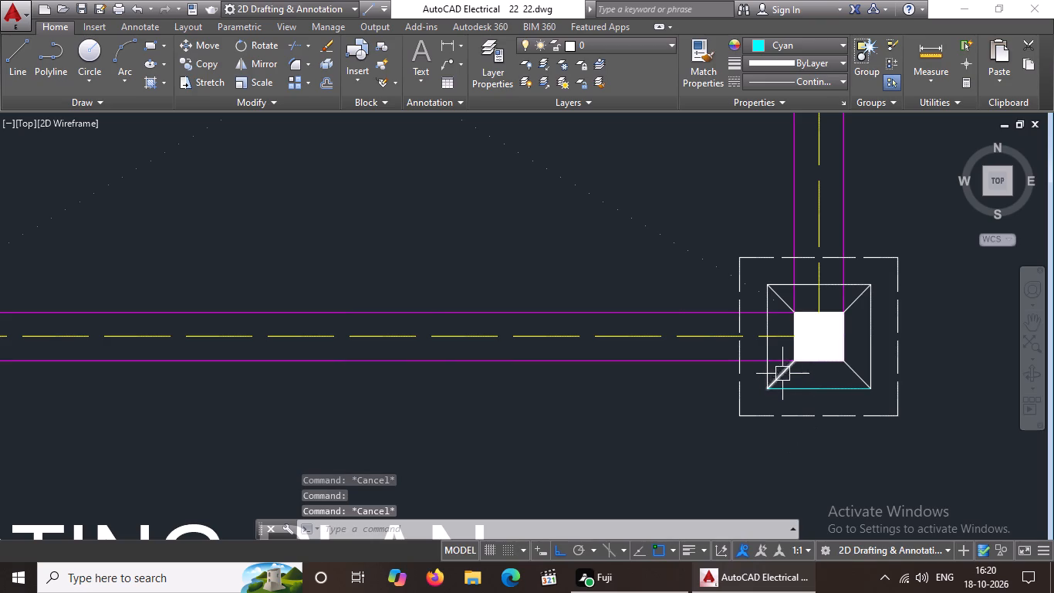
Set the two lower corner diagonals between the column and the inner square of the lower-right footing to cyan.
{"action": "left_click", "coordinate": [782, 371]}
{"action": "left_click", "coordinate": [809, 51]}
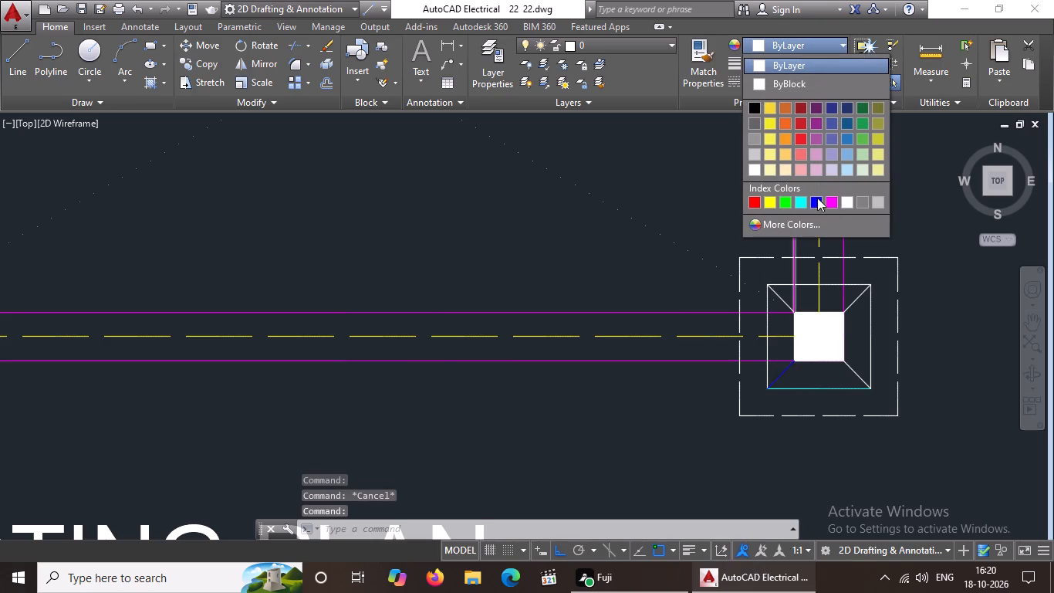
{"action": "left_click", "coordinate": [802, 204]}
{"action": "key", "text": "Escape"}
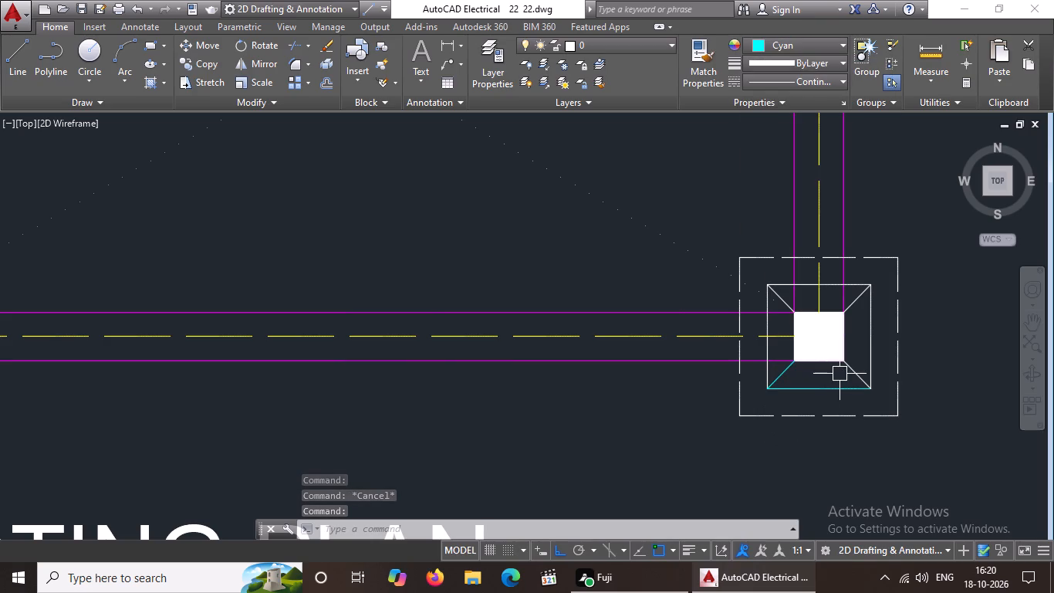
{"action": "left_click", "coordinate": [856, 373]}
{"action": "left_click_drag", "start_coordinate": [829, 44], "coordinate": [832, 58]}
{"action": "left_click", "coordinate": [820, 46]}
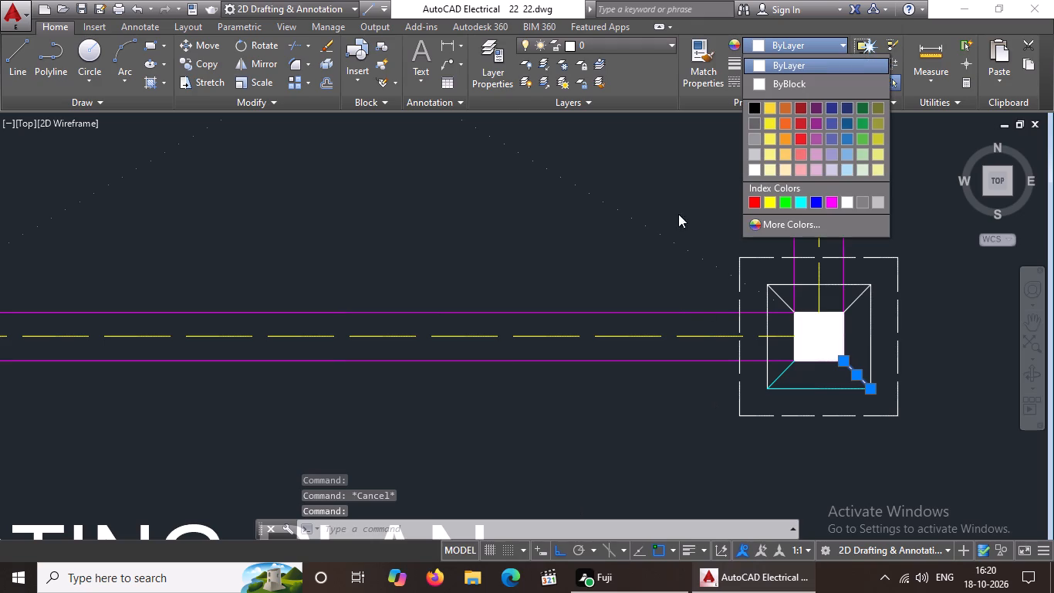
{"action": "left_click", "coordinate": [806, 200]}
{"action": "key", "text": "Escape"}
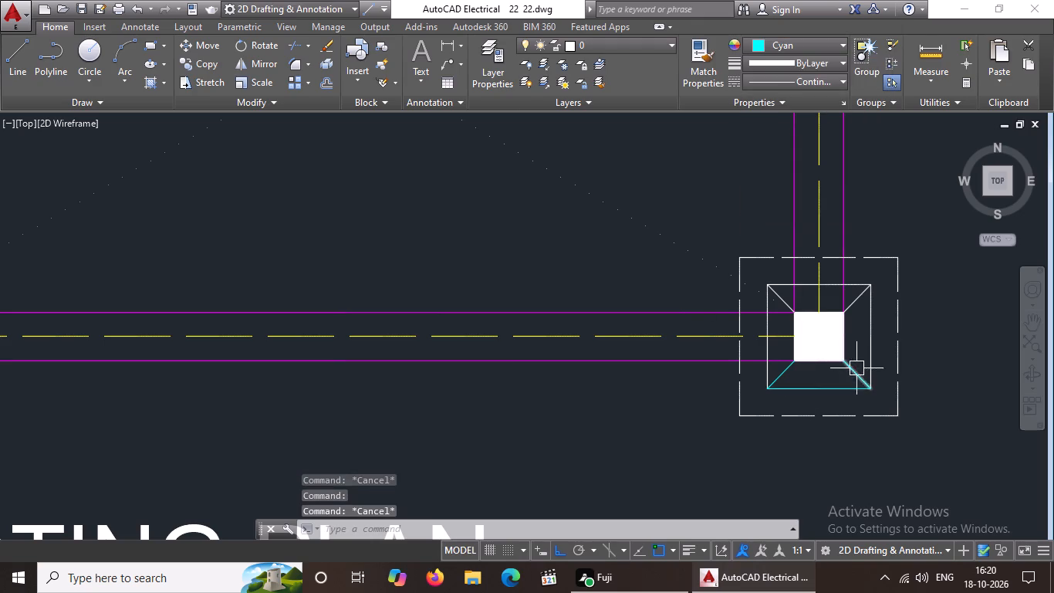
Set the upper-right corner diagonal of the lowest bay's lower-right footing to cyan.
{"action": "scroll", "coordinate": [856, 368], "scroll_direction": "down", "scroll_amount": 4}
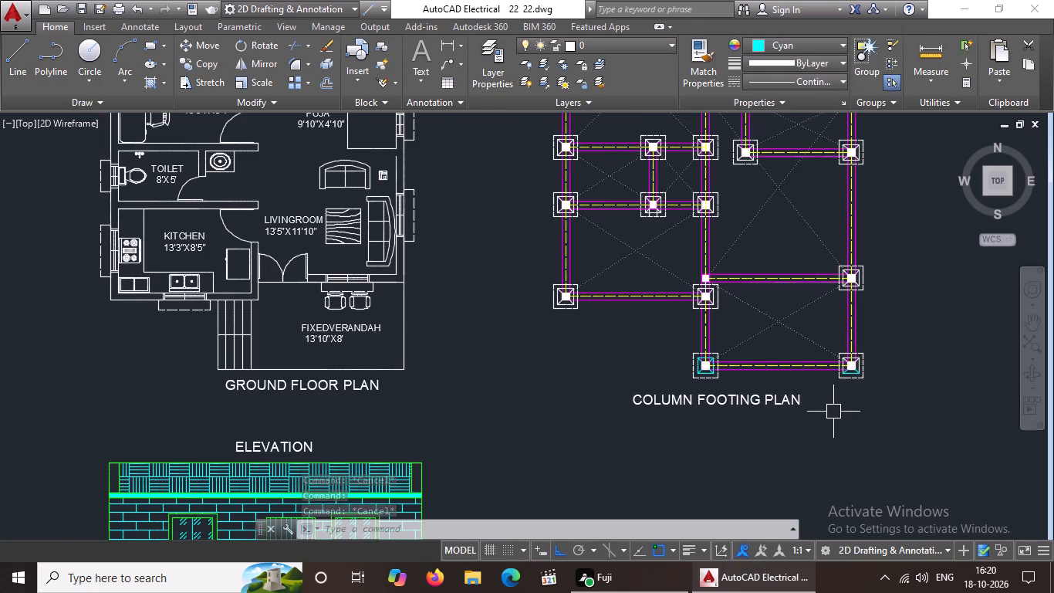
{"action": "scroll", "coordinate": [845, 392], "scroll_direction": "up", "scroll_amount": 3}
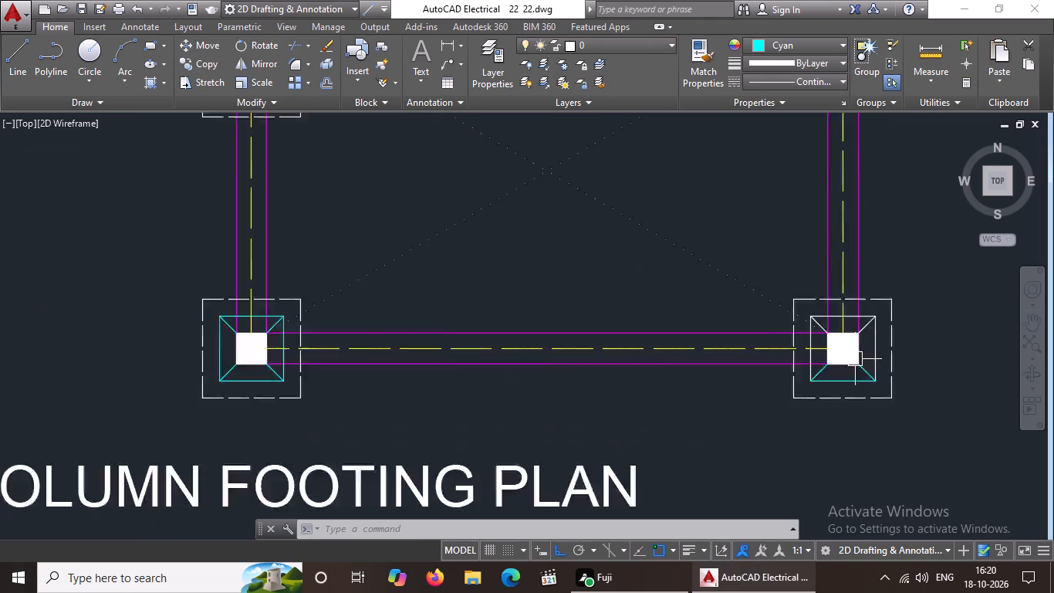
{"action": "scroll", "coordinate": [855, 359], "scroll_direction": "up", "scroll_amount": 2}
{"action": "left_click", "coordinate": [873, 285]}
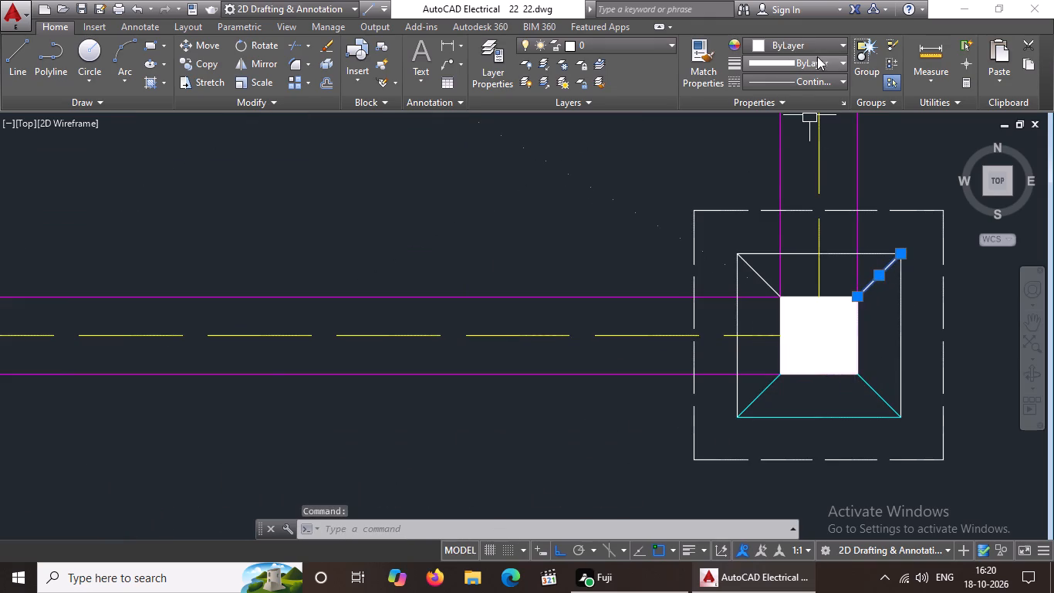
{"action": "left_click", "coordinate": [823, 46]}
{"action": "left_click", "coordinate": [799, 200]}
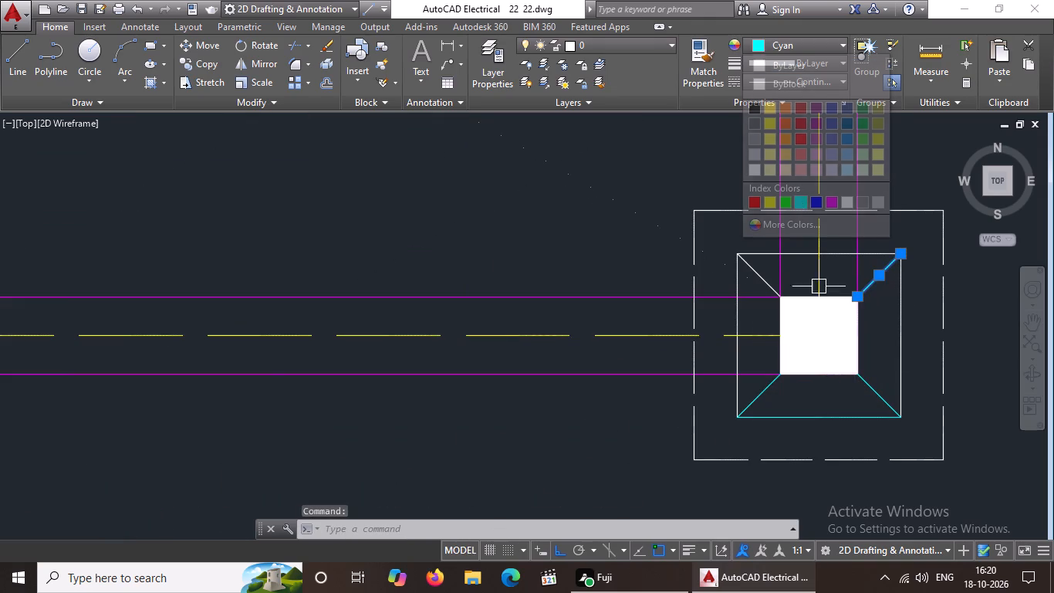
{"action": "key", "text": "Escape"}
Set the right, left and top edges of the same footing's inner square to cyan.
{"action": "left_click", "coordinate": [900, 357]}
{"action": "left_click", "coordinate": [788, 42]}
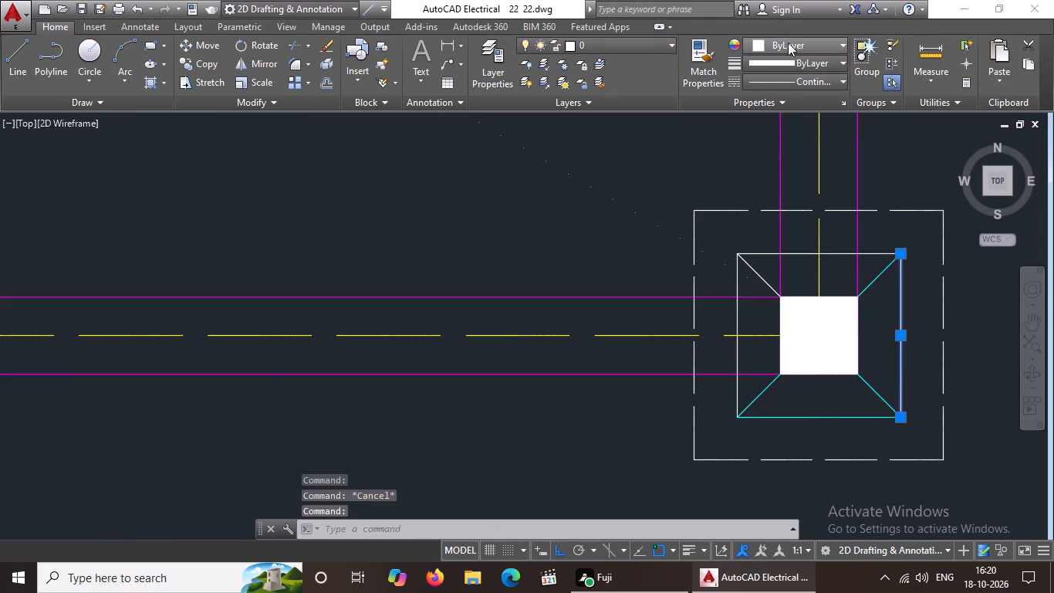
{"action": "left_click", "coordinate": [803, 202]}
{"action": "key", "text": "Escape"}
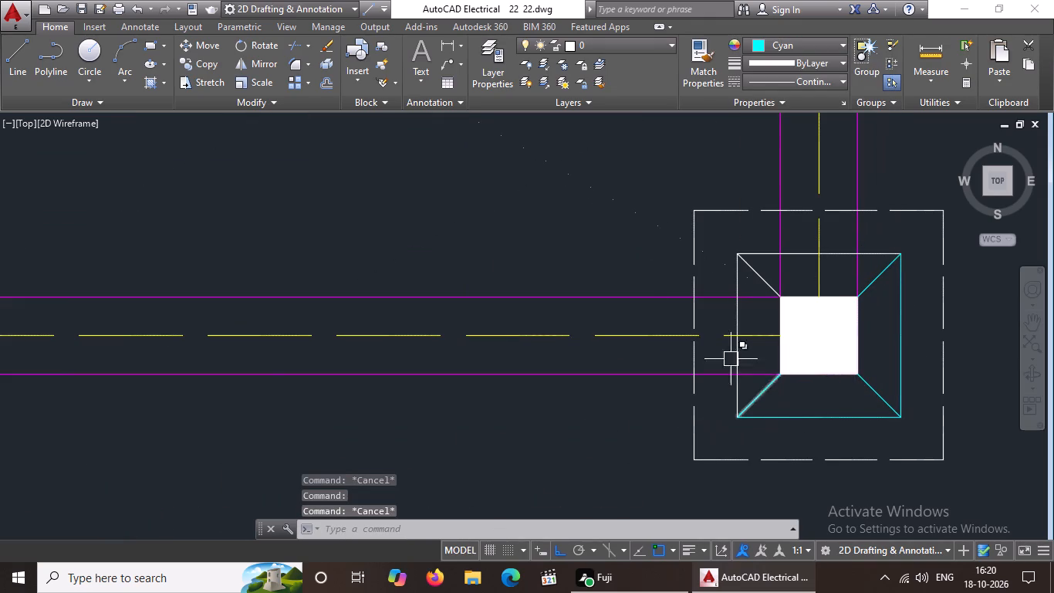
{"action": "left_click", "coordinate": [739, 396]}
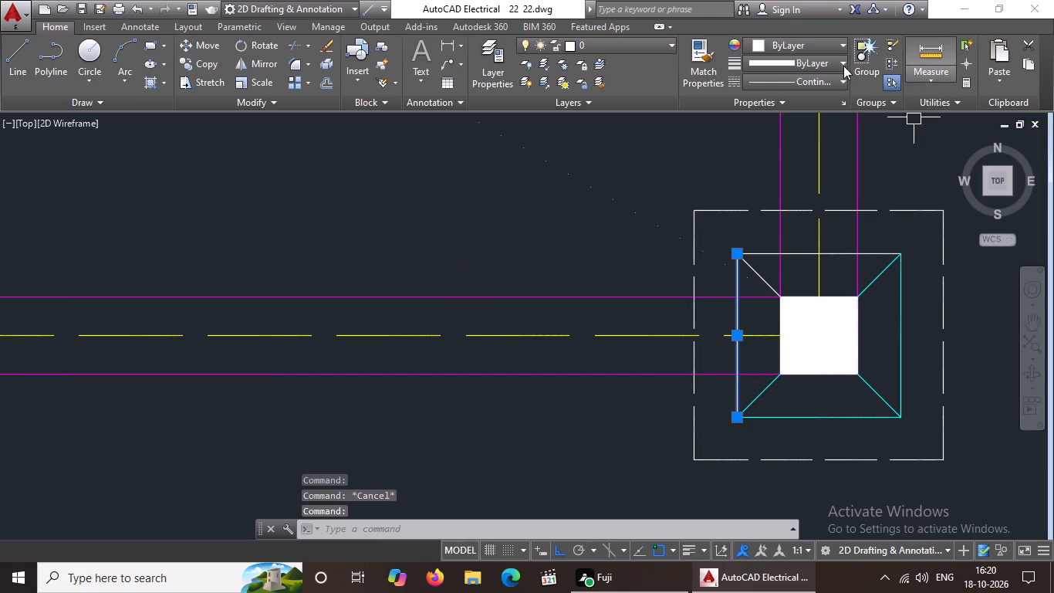
{"action": "left_click", "coordinate": [789, 45]}
{"action": "left_click", "coordinate": [796, 202]}
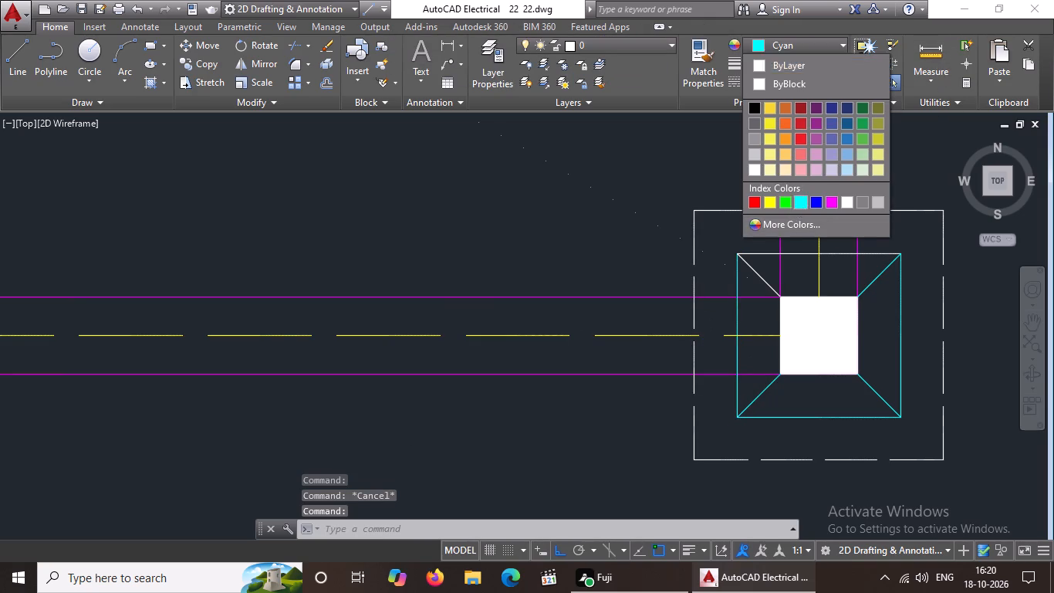
{"action": "left_click", "coordinate": [799, 256]}
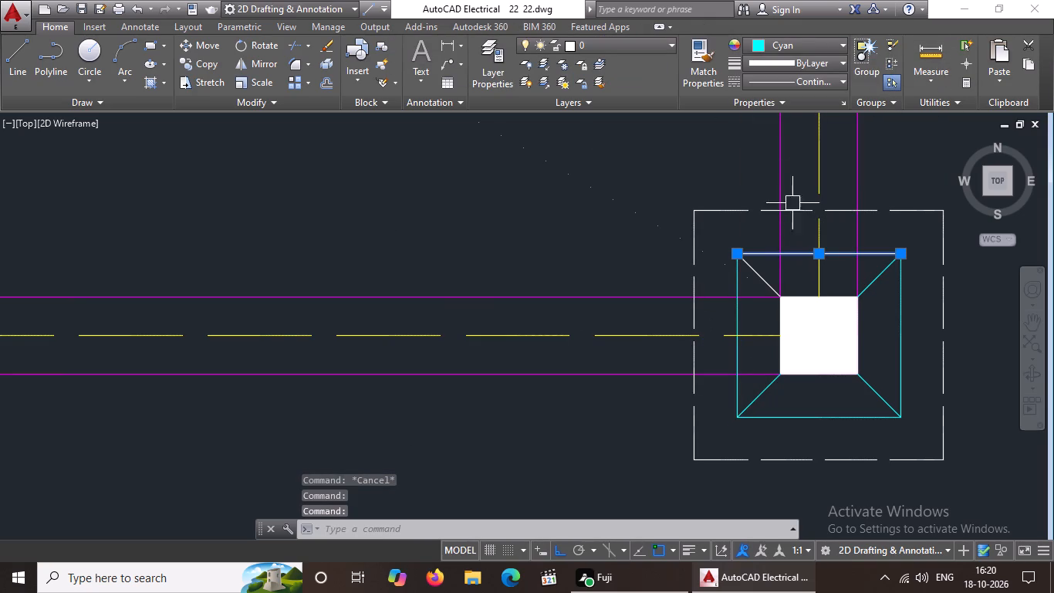
{"action": "left_click", "coordinate": [825, 42]}
{"action": "left_click", "coordinate": [806, 203]}
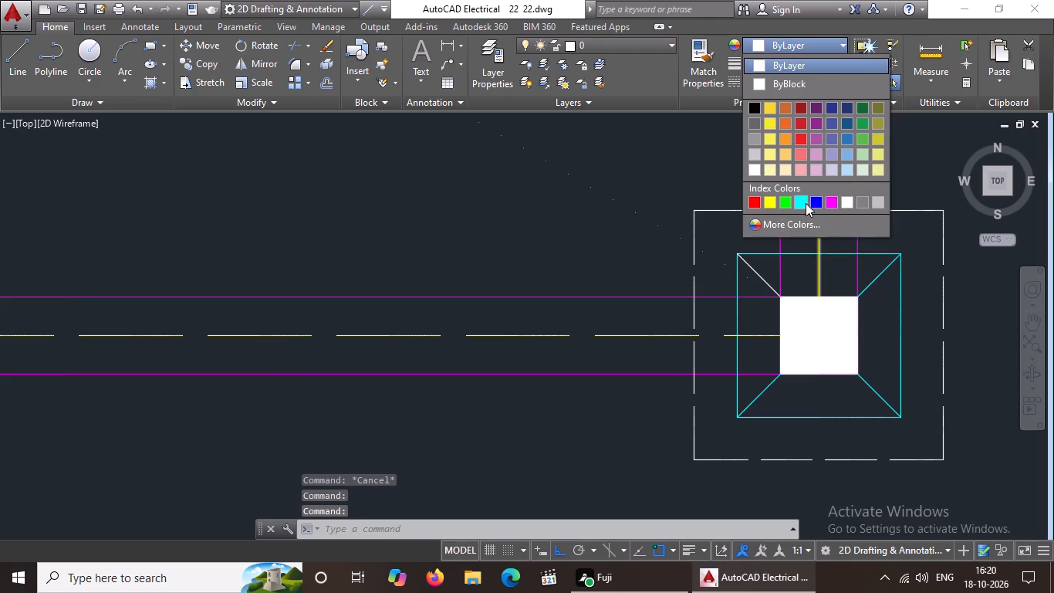
{"action": "key", "text": "Escape"}
Set the upper-left corner diagonal of the same footing to cyan.
{"action": "left_click", "coordinate": [756, 276]}
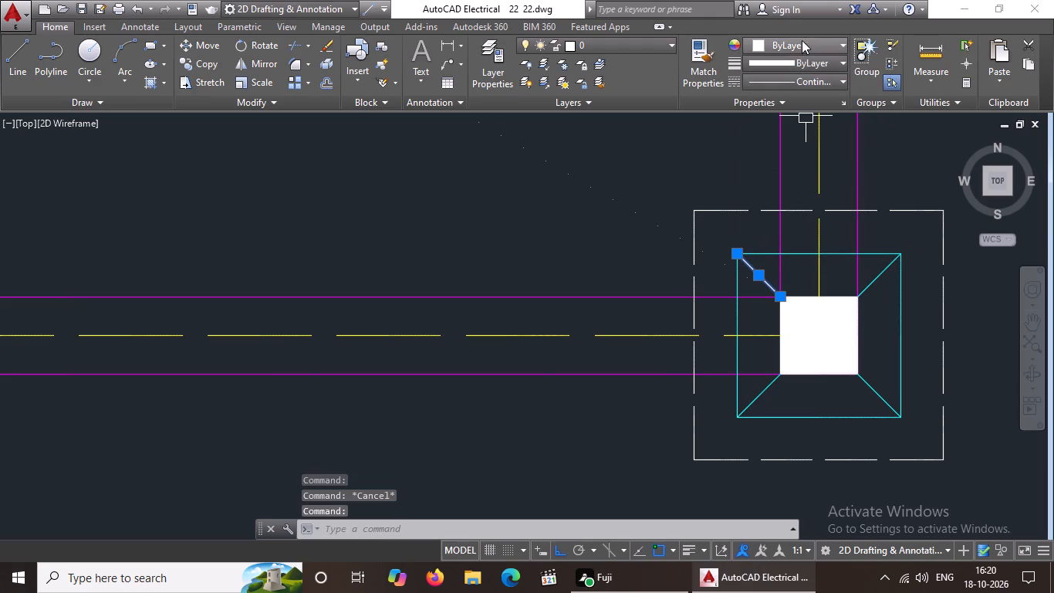
{"action": "left_click", "coordinate": [802, 40]}
{"action": "left_click", "coordinate": [802, 196]}
{"action": "key", "text": "Escape"}
Set the lower-right corner diagonal of the footing directly above the lowest bay's lower-left footing to cyan.
{"action": "scroll", "coordinate": [830, 236], "scroll_direction": "down", "scroll_amount": 2}
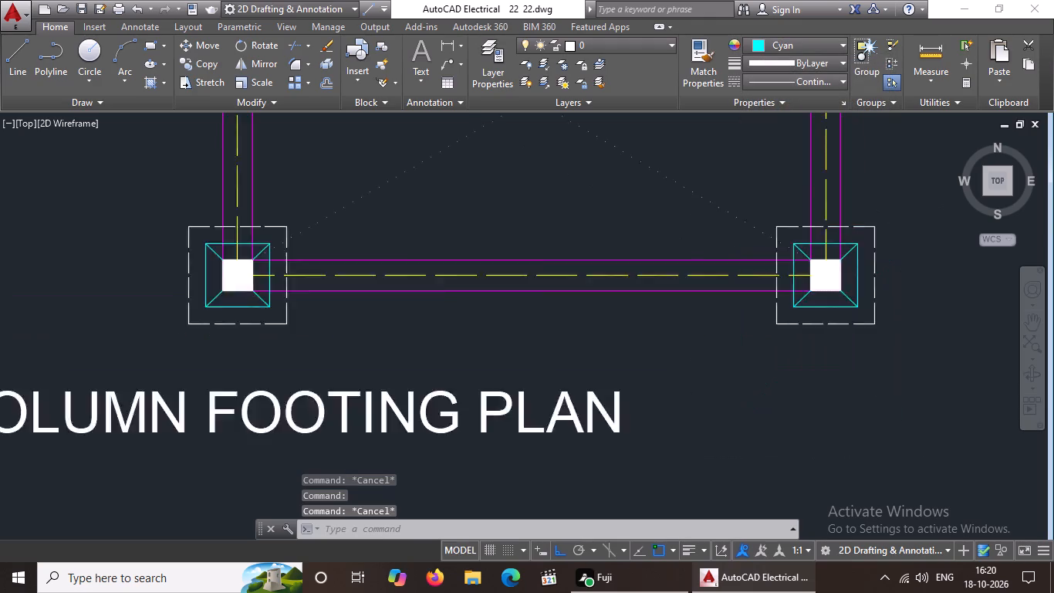
{"action": "scroll", "coordinate": [830, 236], "scroll_direction": "down", "scroll_amount": 3}
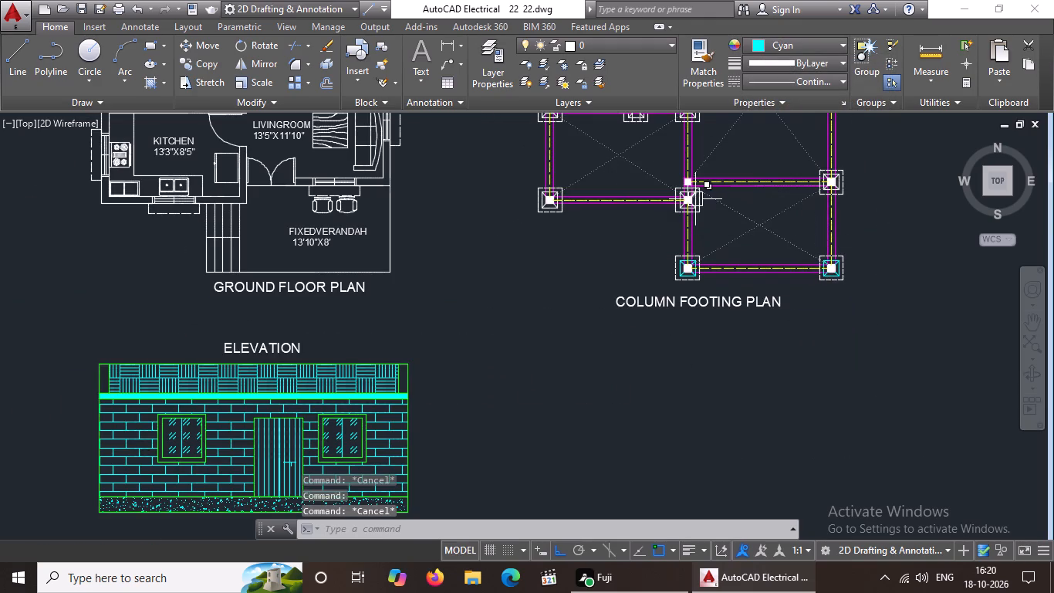
{"action": "scroll", "coordinate": [695, 198], "scroll_direction": "up", "scroll_amount": 6}
{"action": "left_click", "coordinate": [684, 237]}
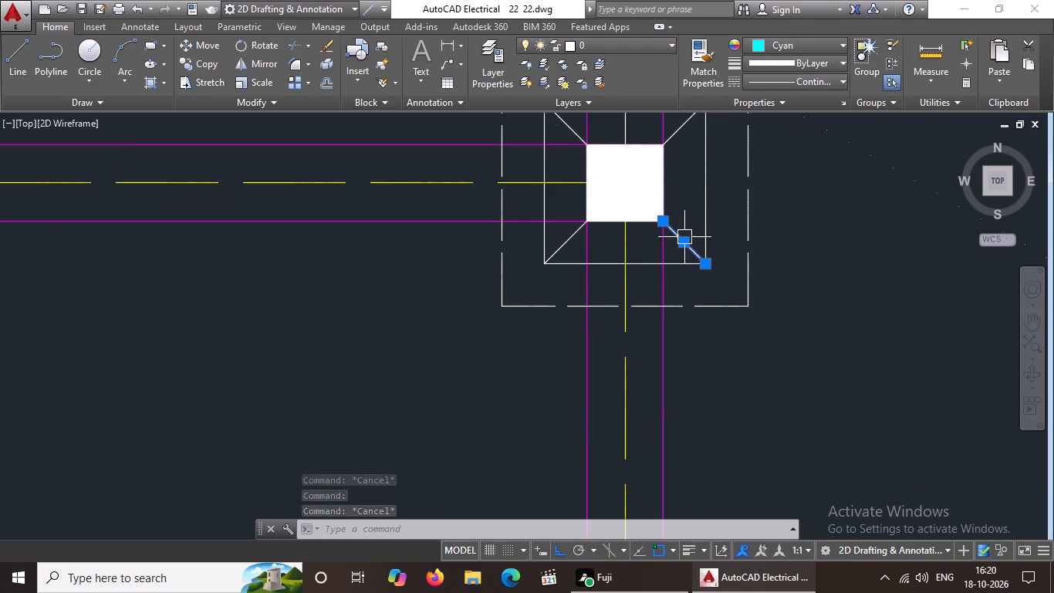
{"action": "left_click", "coordinate": [755, 41]}
{"action": "left_click", "coordinate": [796, 203]}
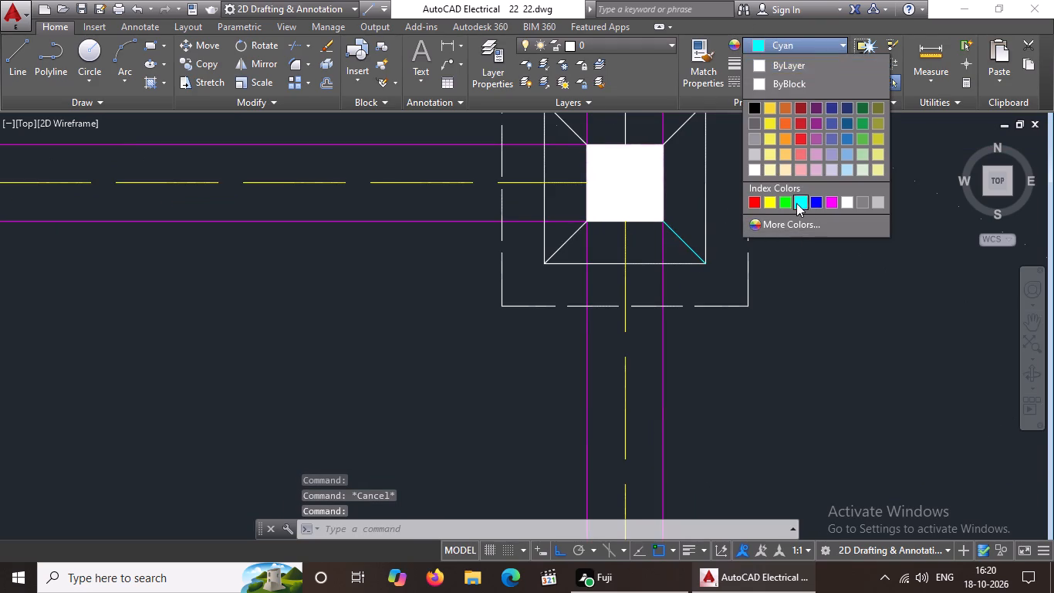
{"action": "key", "text": "Escape"}
Set the right and bottom edges of that upper footing's inner square to cyan.
{"action": "left_click", "coordinate": [705, 229]}
{"action": "left_click", "coordinate": [783, 44]}
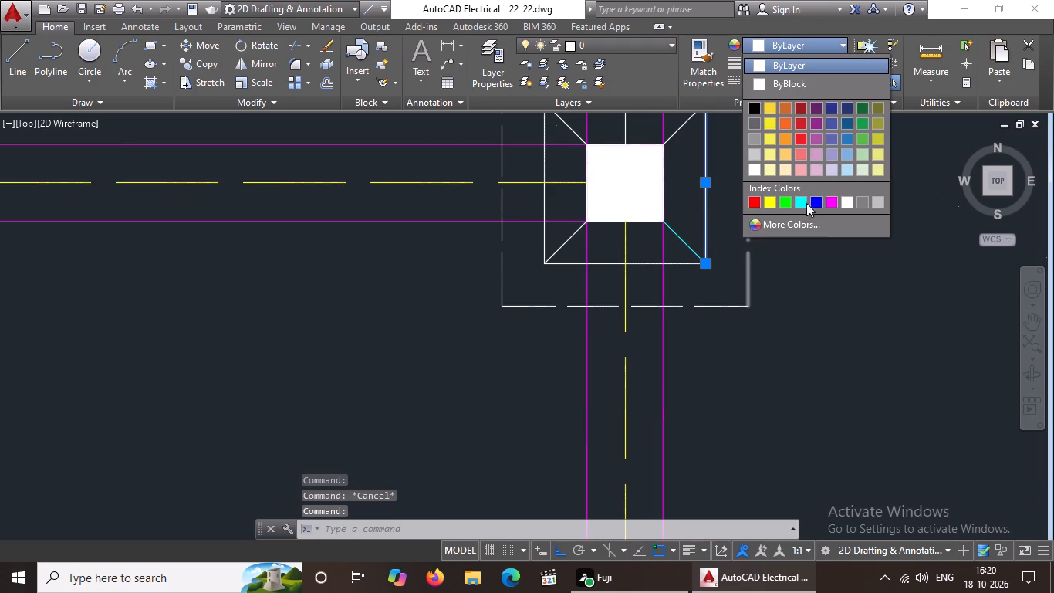
{"action": "left_click", "coordinate": [802, 198]}
{"action": "key", "text": "Escape"}
{"action": "left_click", "coordinate": [643, 263]}
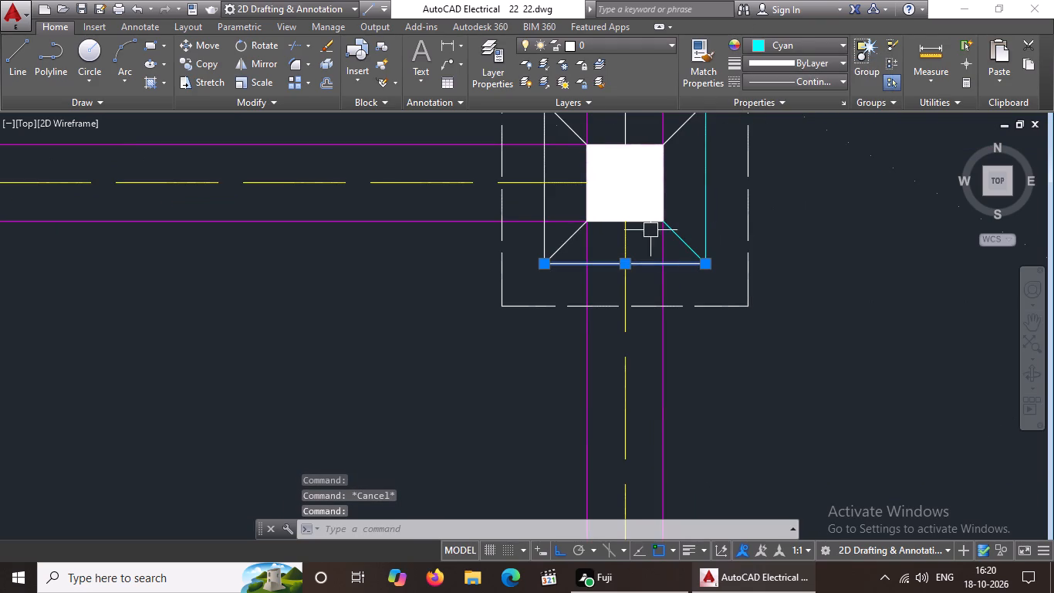
{"action": "left_click", "coordinate": [770, 39]}
{"action": "left_click", "coordinate": [799, 204]}
{"action": "key", "text": "Escape"}
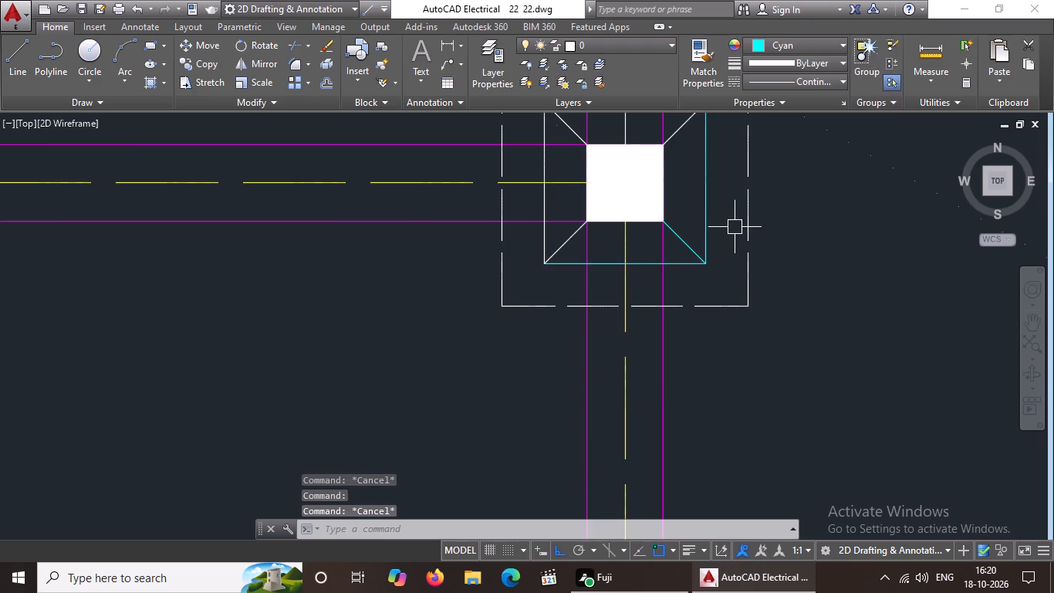
Set the lower-left corner diagonal between the column and the inner square of the same footing to cyan.
{"action": "scroll", "coordinate": [734, 225], "scroll_direction": "down", "scroll_amount": 3}
{"action": "scroll", "coordinate": [710, 220], "scroll_direction": "up", "scroll_amount": 4}
{"action": "left_click", "coordinate": [565, 293]}
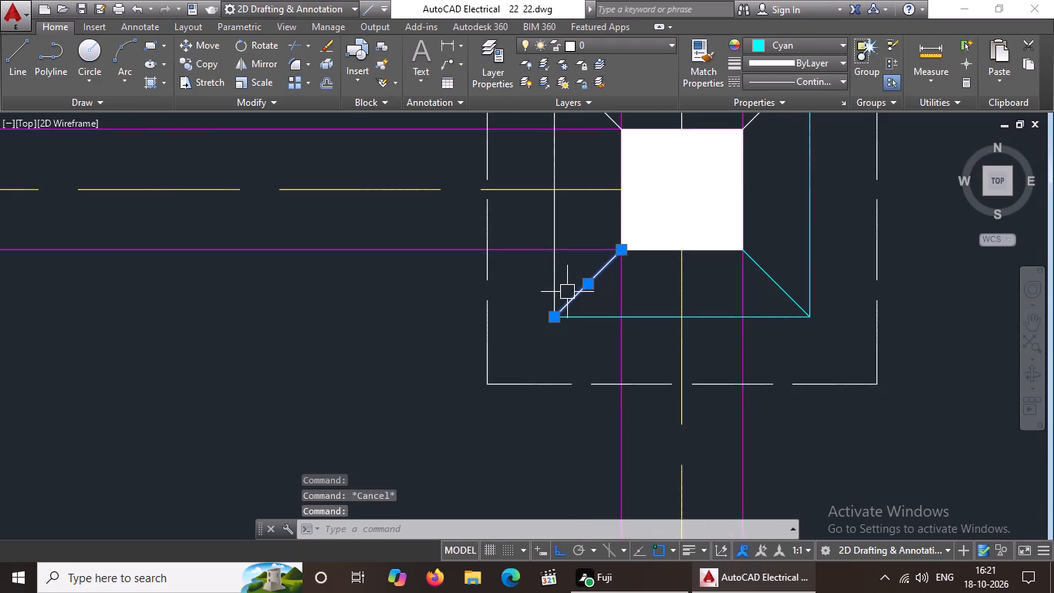
{"action": "left_click", "coordinate": [757, 40]}
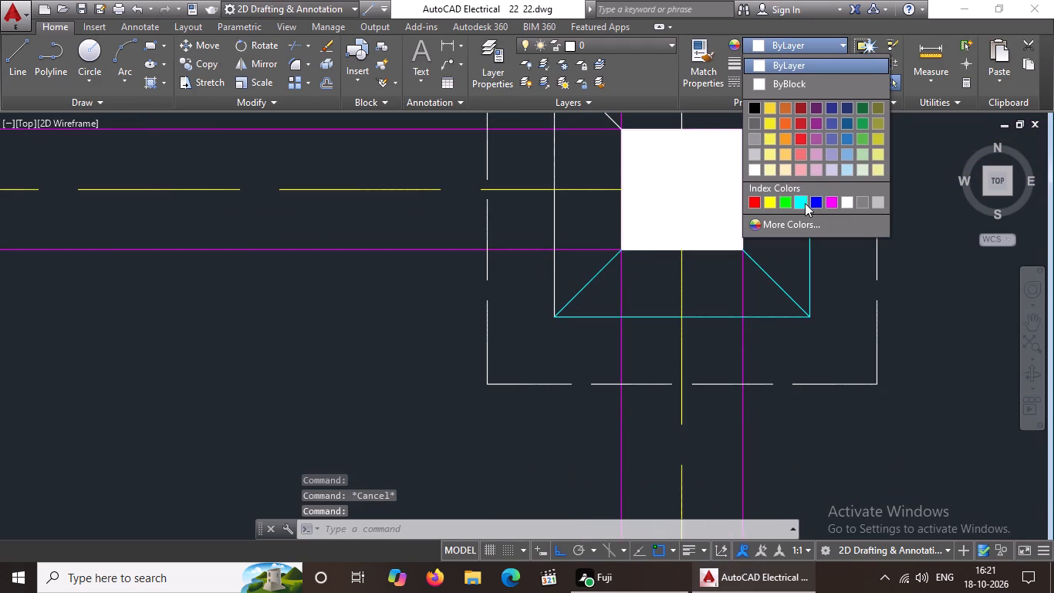
{"action": "left_click", "coordinate": [805, 203]}
{"action": "key", "text": "Escape"}
Set the left and top edges of the inner square to cyan on the footing directly above the lowest bay's lower-left footing.
{"action": "scroll", "coordinate": [803, 203], "scroll_direction": "down", "scroll_amount": 4}
{"action": "scroll", "coordinate": [767, 202], "scroll_direction": "up", "scroll_amount": 3}
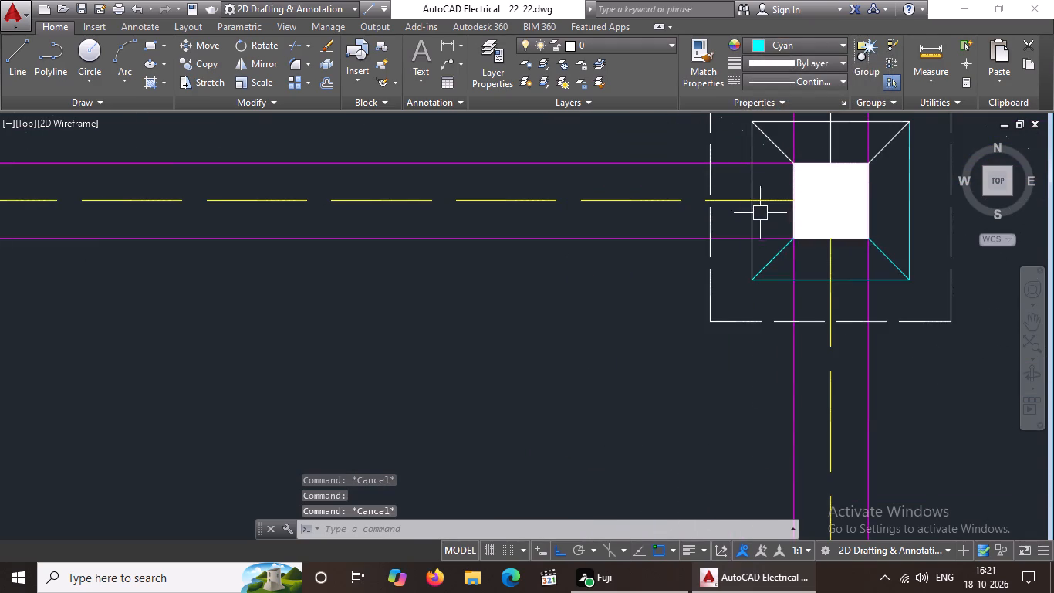
{"action": "left_click", "coordinate": [752, 224]}
{"action": "left_click", "coordinate": [816, 45]}
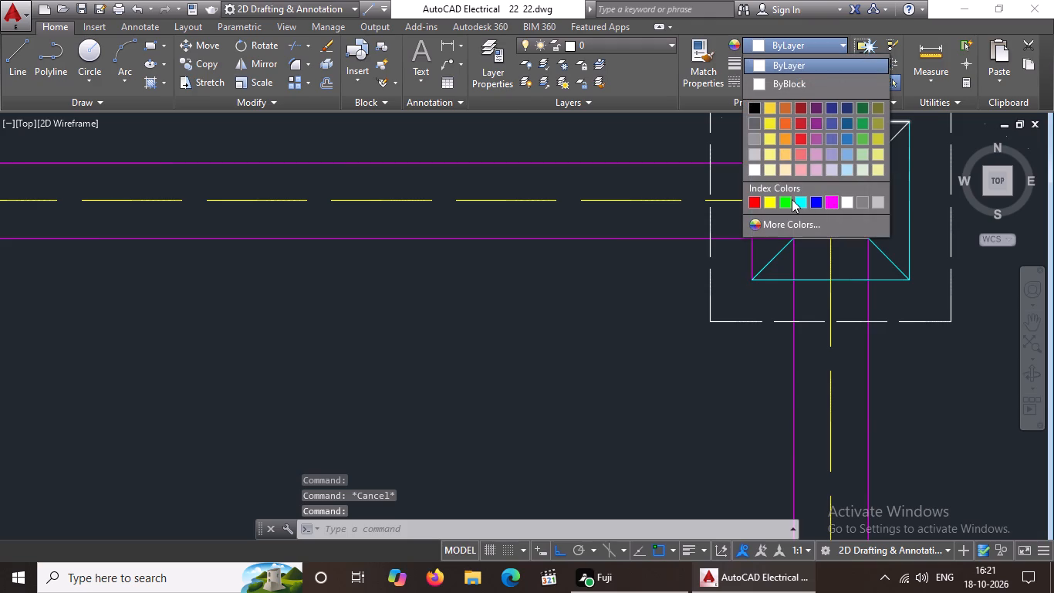
{"action": "left_click", "coordinate": [802, 197]}
{"action": "scroll", "coordinate": [802, 199], "scroll_direction": "down", "scroll_amount": 3}
{"action": "scroll", "coordinate": [812, 179], "scroll_direction": "up", "scroll_amount": 3}
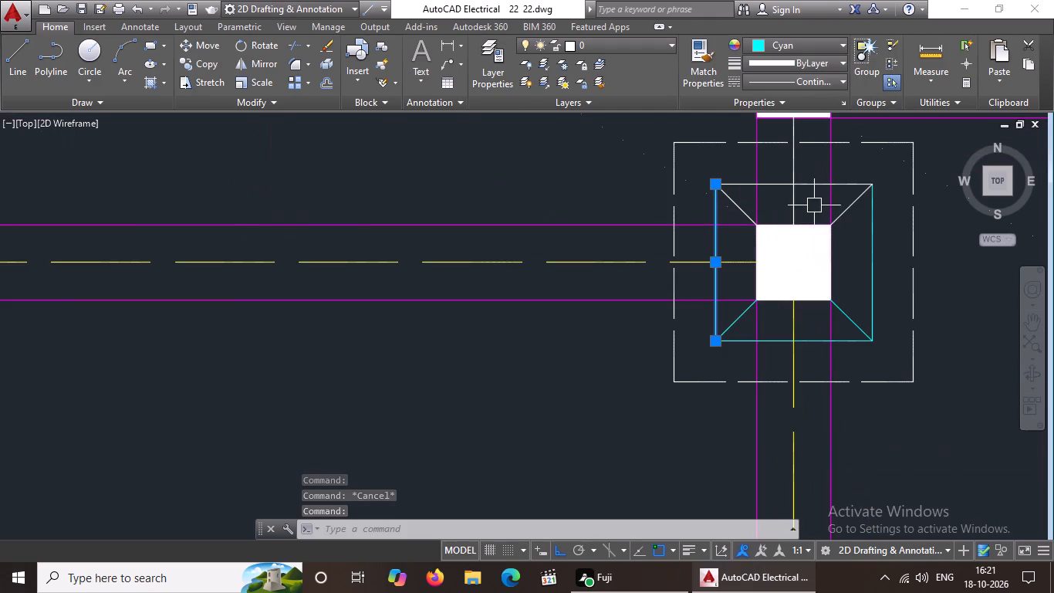
{"action": "left_click", "coordinate": [806, 181]}
{"action": "left_click_drag", "start_coordinate": [813, 41], "coordinate": [815, 48]}
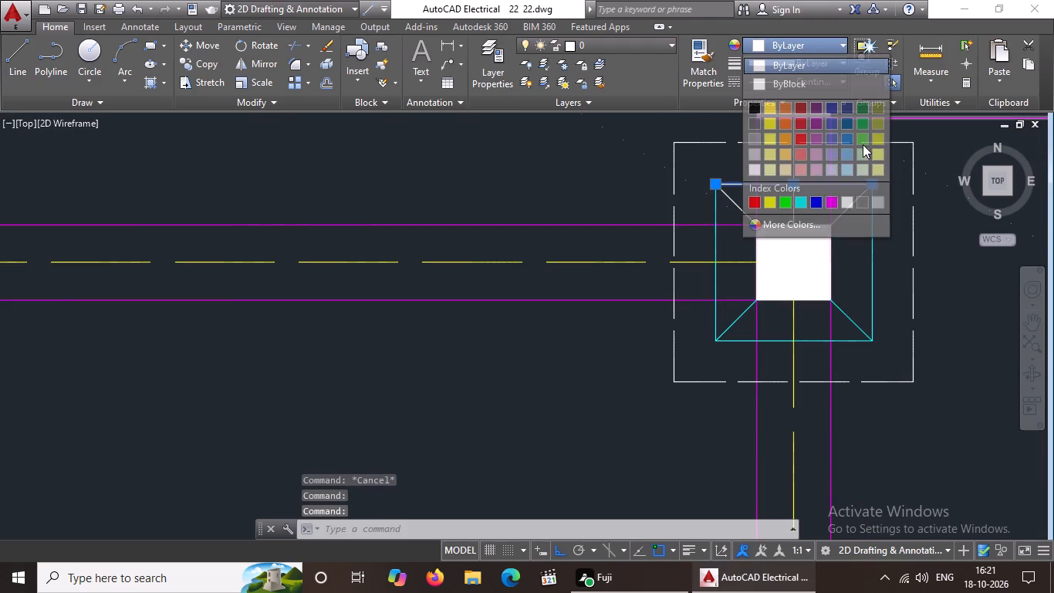
{"action": "left_click", "coordinate": [803, 205]}
{"action": "key", "text": "Escape"}
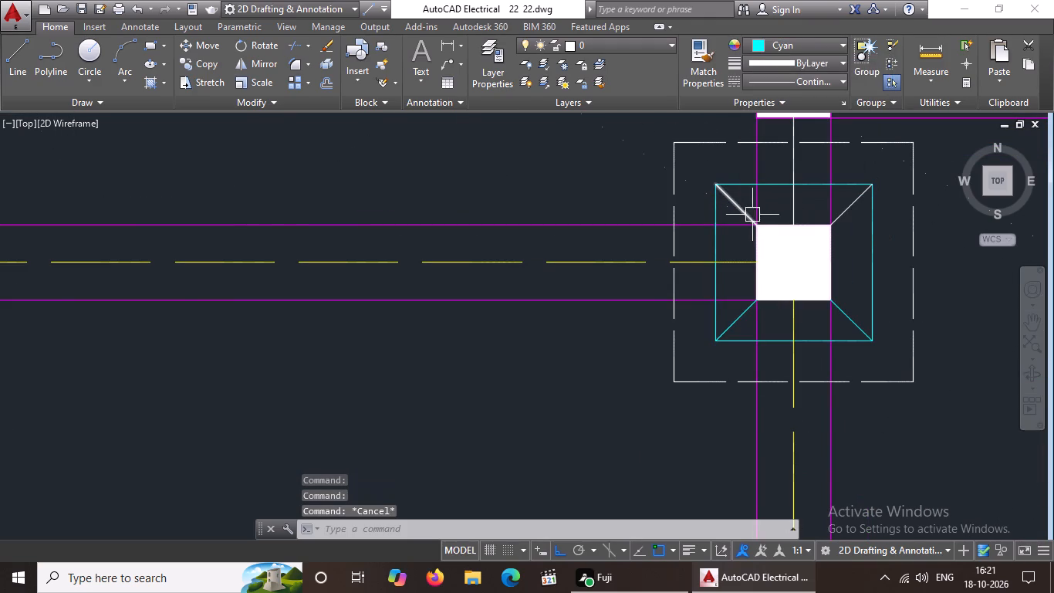
Set the upper-left and upper-right corner diagonals of the same footing to cyan.
{"action": "left_click", "coordinate": [735, 213]}
{"action": "left_click_drag", "start_coordinate": [815, 46], "coordinate": [816, 63]}
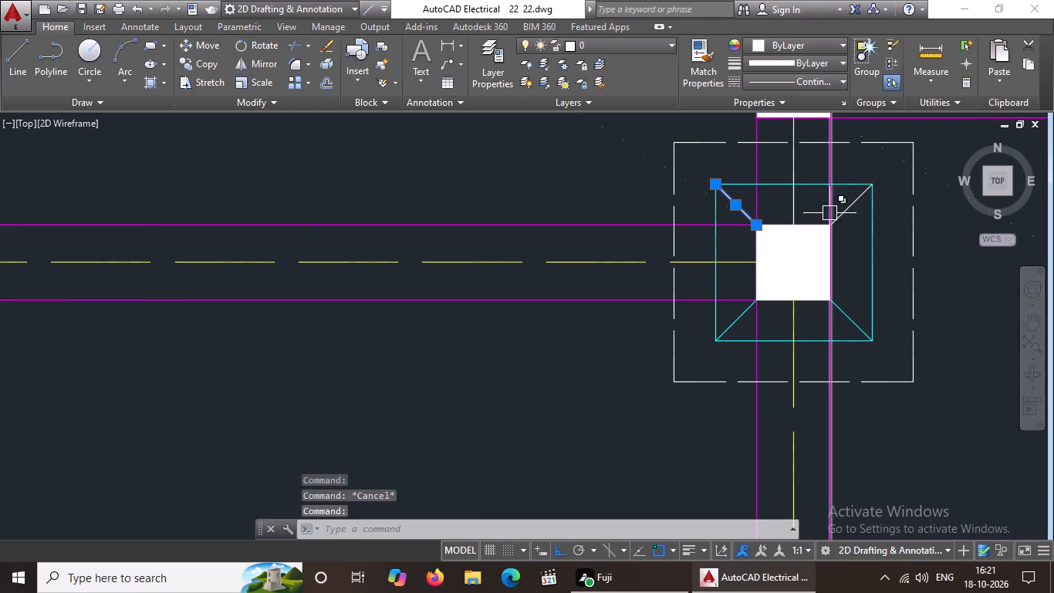
{"action": "left_click", "coordinate": [797, 40]}
{"action": "left_click", "coordinate": [799, 200]}
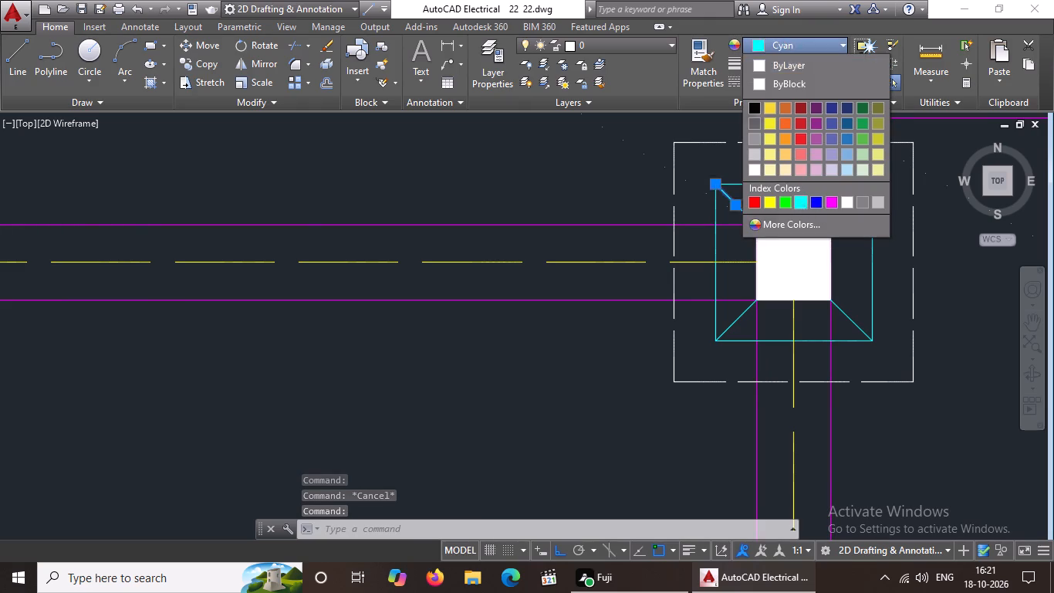
{"action": "key", "text": "Escape"}
{"action": "scroll", "coordinate": [829, 203], "scroll_direction": "up", "scroll_amount": 3}
{"action": "left_click", "coordinate": [892, 236]}
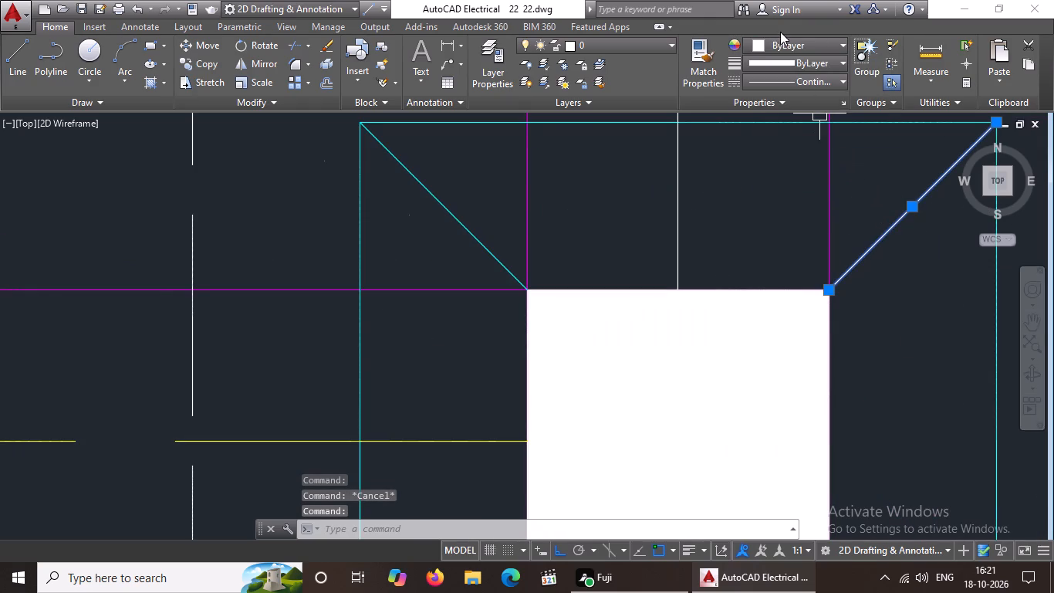
{"action": "left_click", "coordinate": [783, 42]}
{"action": "left_click", "coordinate": [800, 203]}
{"action": "scroll", "coordinate": [811, 185], "scroll_direction": "down", "scroll_amount": 3}
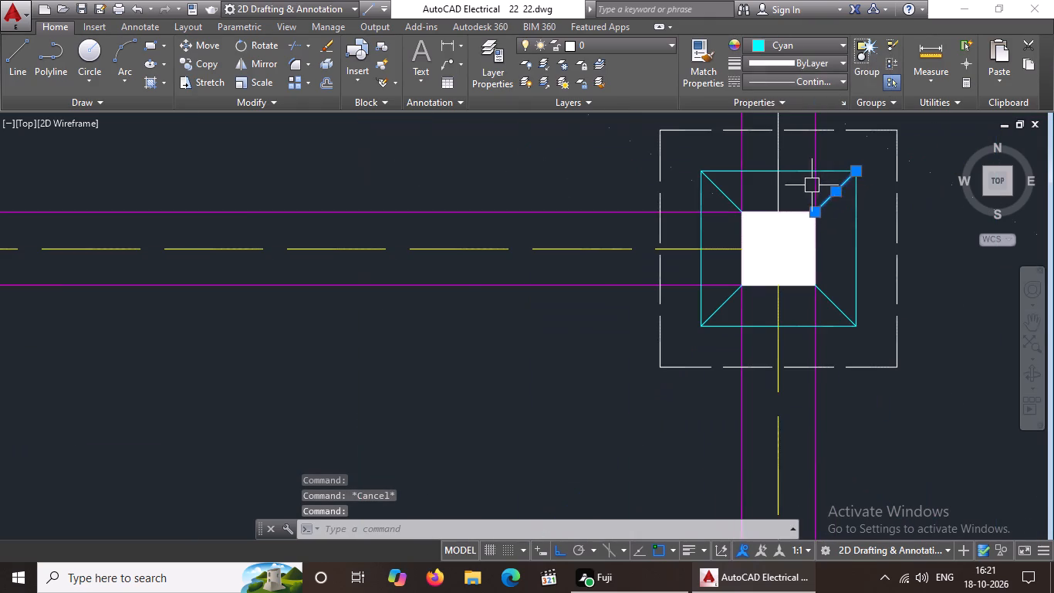
{"action": "key", "text": "Escape"}
On the lowest footing of the column footing plan's far-left beam line, set the inner square's bottom edge and both lower corner diagonals to cyan.
{"action": "scroll", "coordinate": [900, 203], "scroll_direction": "down", "scroll_amount": 6}
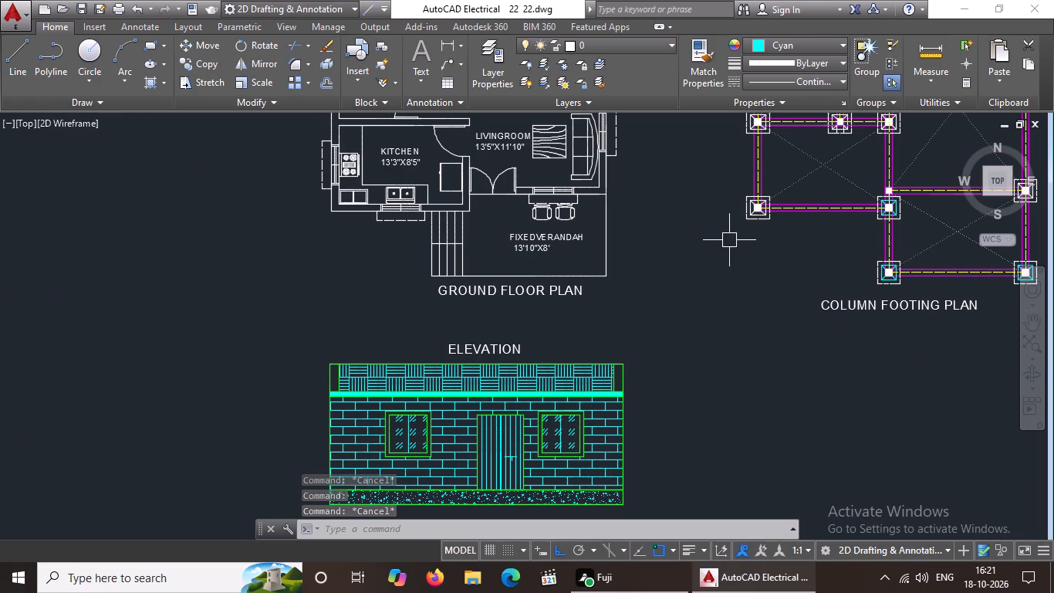
{"action": "scroll", "coordinate": [772, 207], "scroll_direction": "up", "scroll_amount": 3}
{"action": "scroll", "coordinate": [694, 242], "scroll_direction": "up", "scroll_amount": 2}
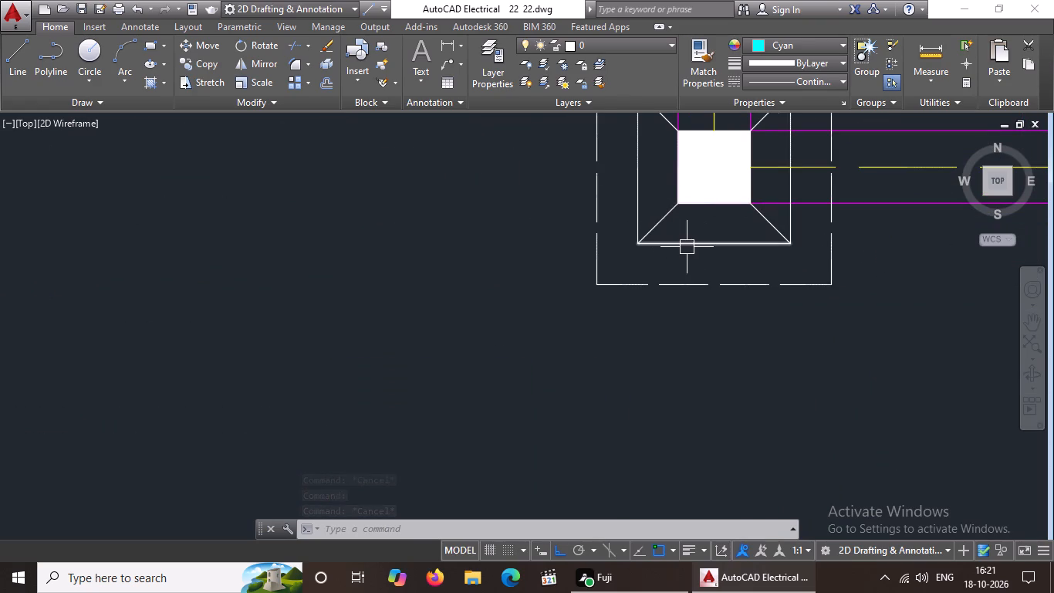
{"action": "left_click", "coordinate": [687, 246]}
{"action": "left_click", "coordinate": [791, 42]}
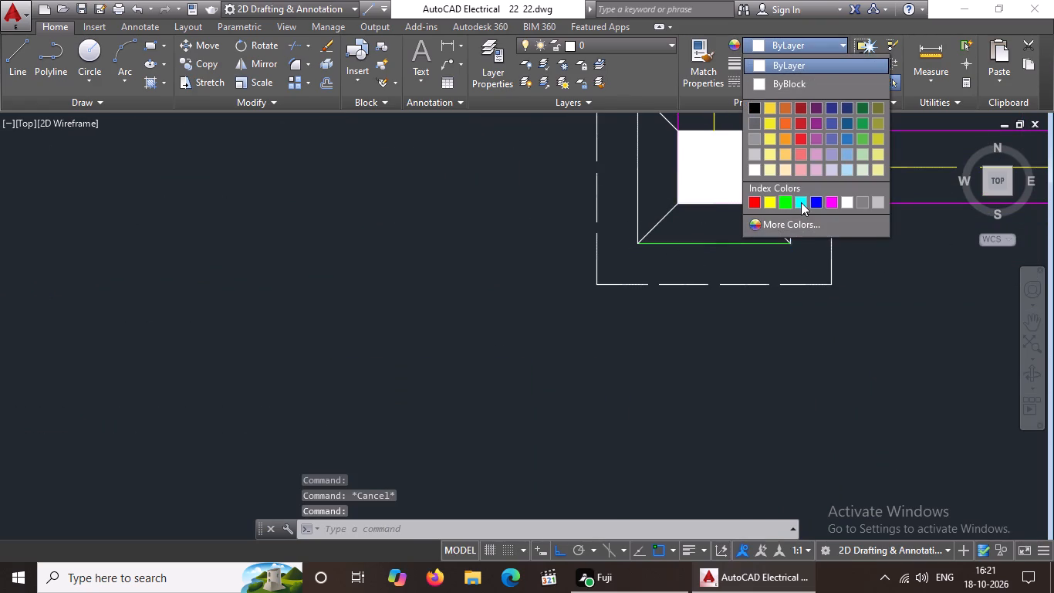
{"action": "left_click", "coordinate": [802, 202]}
{"action": "key", "text": "Escape"}
{"action": "left_click", "coordinate": [666, 222]}
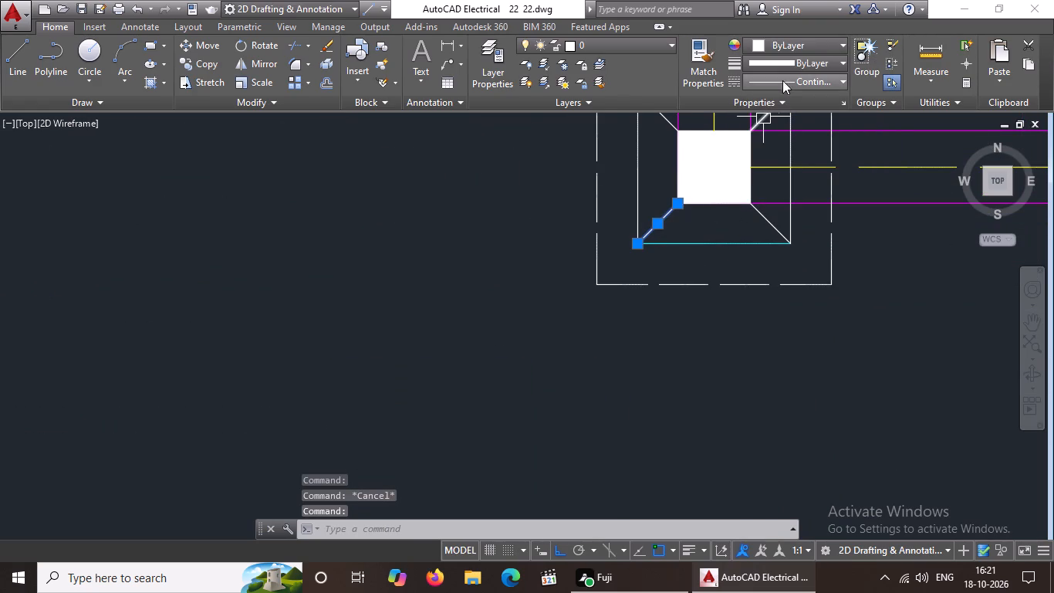
{"action": "left_click", "coordinate": [785, 47]}
{"action": "left_click", "coordinate": [799, 201]}
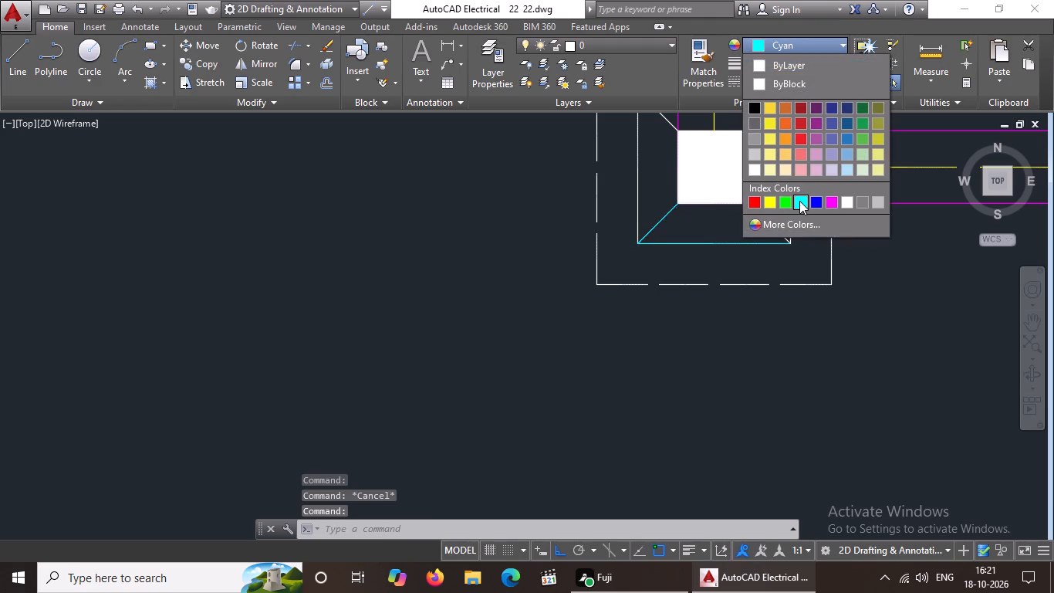
{"action": "key", "text": "Escape"}
{"action": "left_click", "coordinate": [777, 224]}
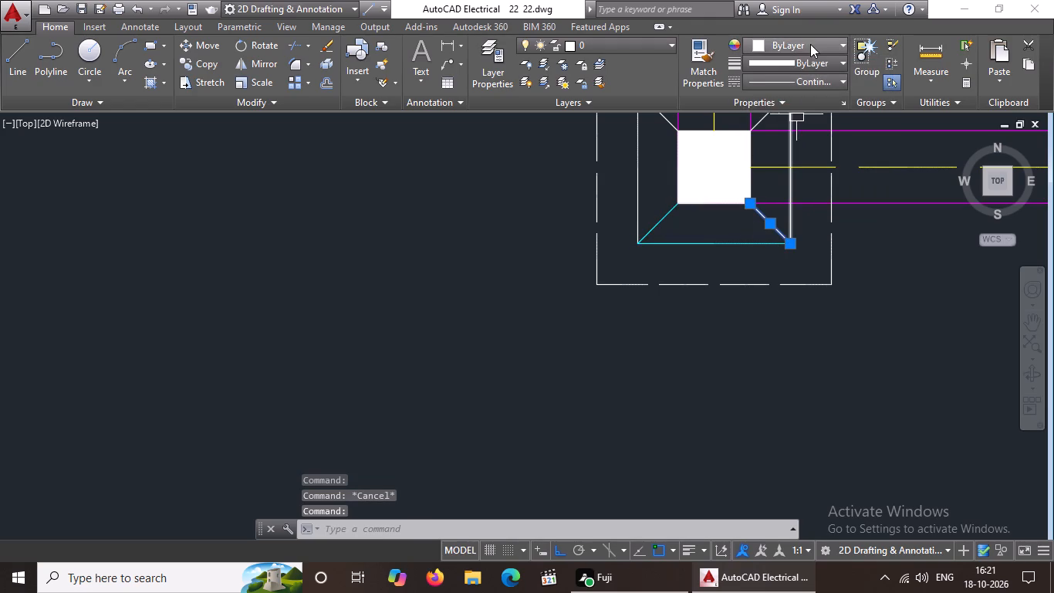
{"action": "left_click", "coordinate": [810, 44]}
{"action": "left_click", "coordinate": [800, 204]}
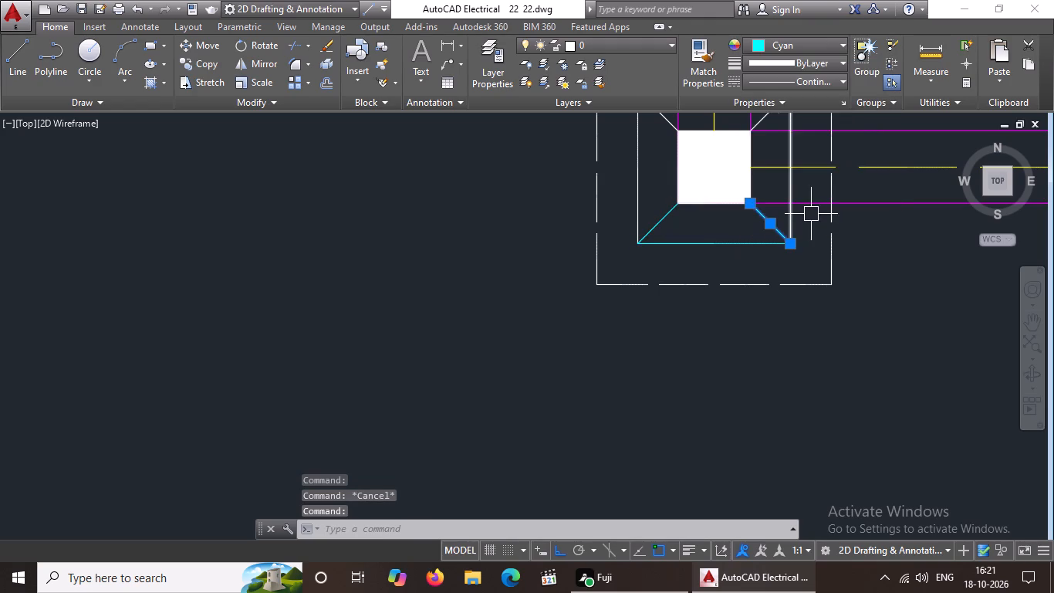
Set the left edge of that far-left footing's inner square and its upper-left corner diagonal to cyan.
{"action": "scroll", "coordinate": [814, 205], "scroll_direction": "down", "scroll_amount": 2}
{"action": "scroll", "coordinate": [795, 179], "scroll_direction": "up", "scroll_amount": 4}
{"action": "left_click", "coordinate": [467, 291]}
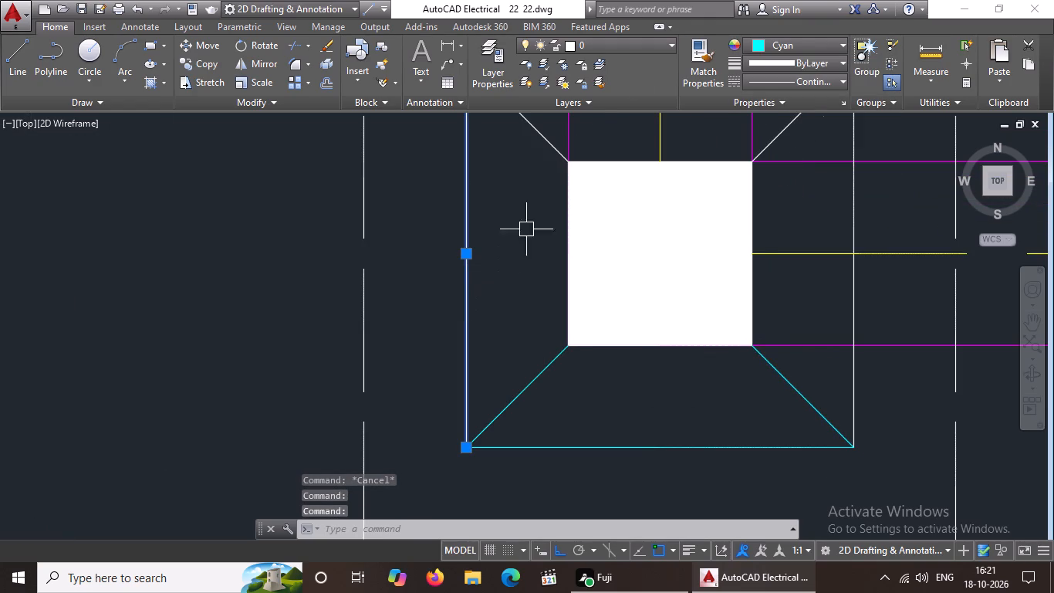
{"action": "left_click", "coordinate": [755, 43]}
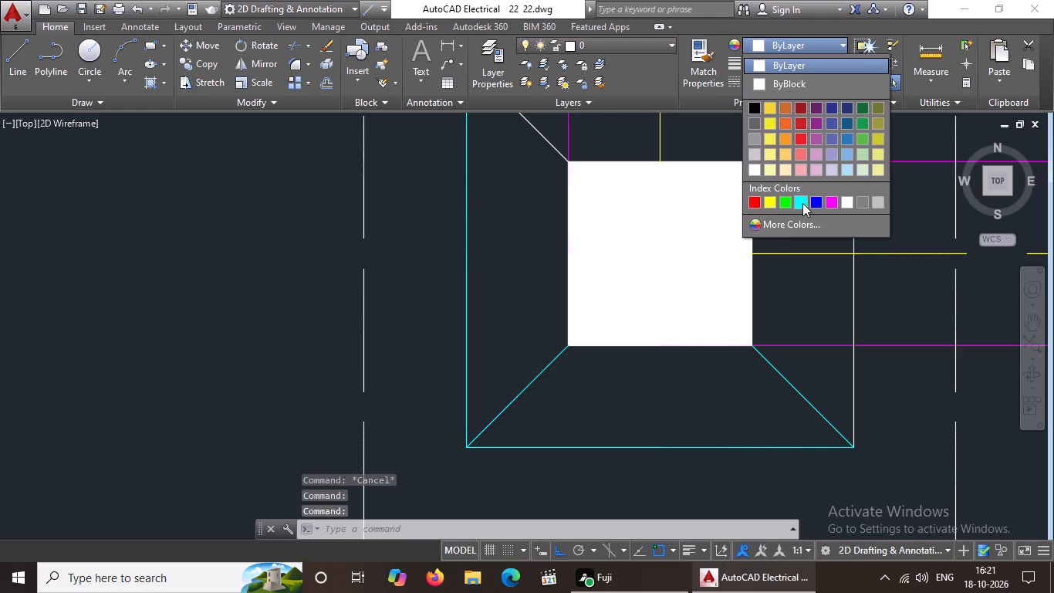
{"action": "left_click", "coordinate": [802, 203]}
{"action": "scroll", "coordinate": [796, 199], "scroll_direction": "down", "scroll_amount": 3}
{"action": "scroll", "coordinate": [787, 196], "scroll_direction": "up", "scroll_amount": 3}
{"action": "scroll", "coordinate": [696, 195], "scroll_direction": "down", "scroll_amount": 3}
{"action": "scroll", "coordinate": [656, 161], "scroll_direction": "up", "scroll_amount": 2}
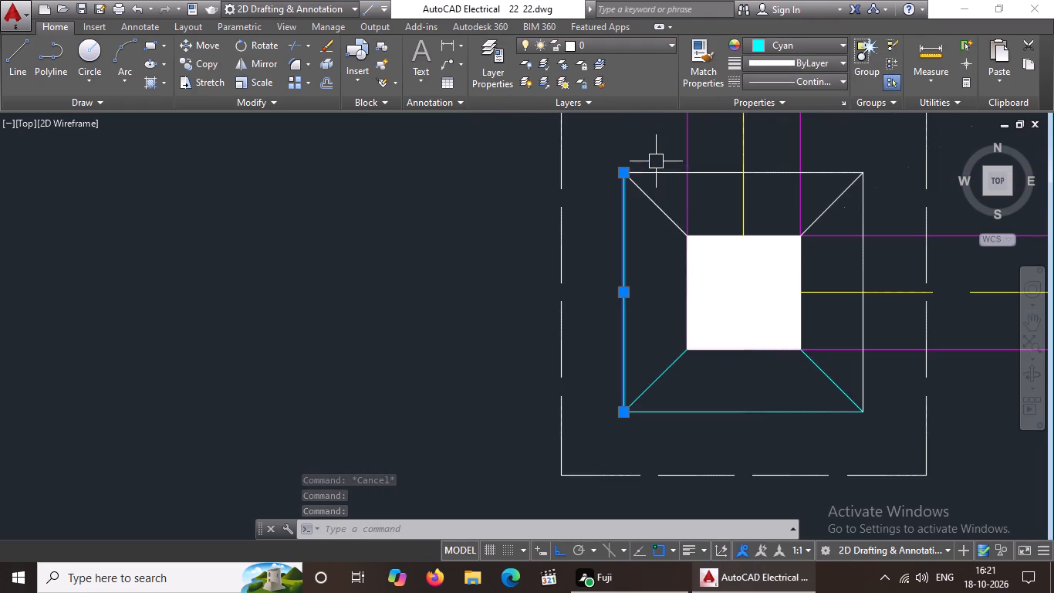
{"action": "key", "text": "Escape"}
{"action": "left_click", "coordinate": [657, 211]}
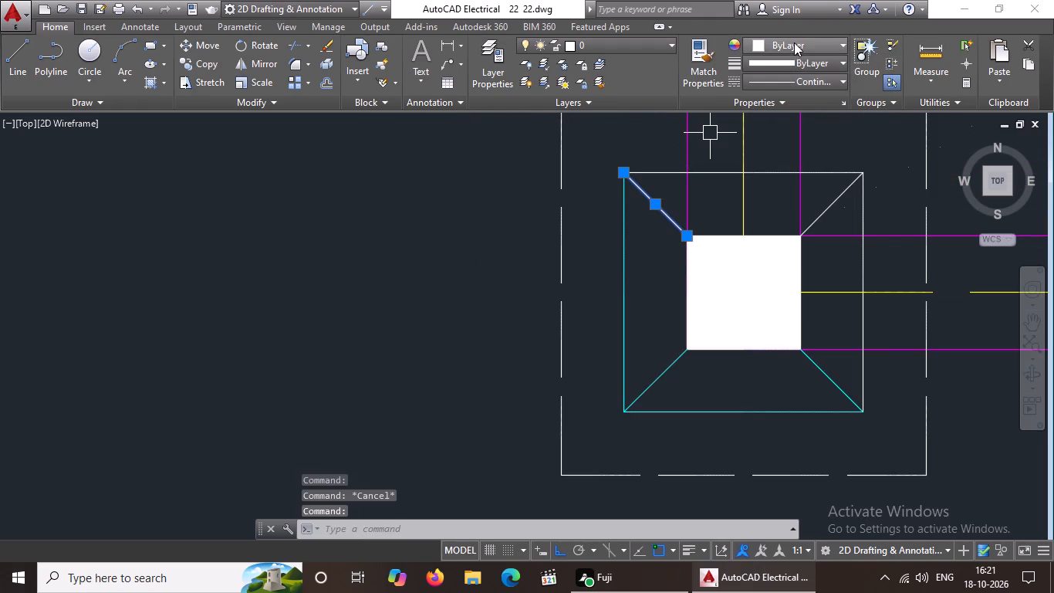
{"action": "left_click", "coordinate": [796, 42]}
{"action": "left_click", "coordinate": [799, 202]}
{"action": "key", "text": "Escape"}
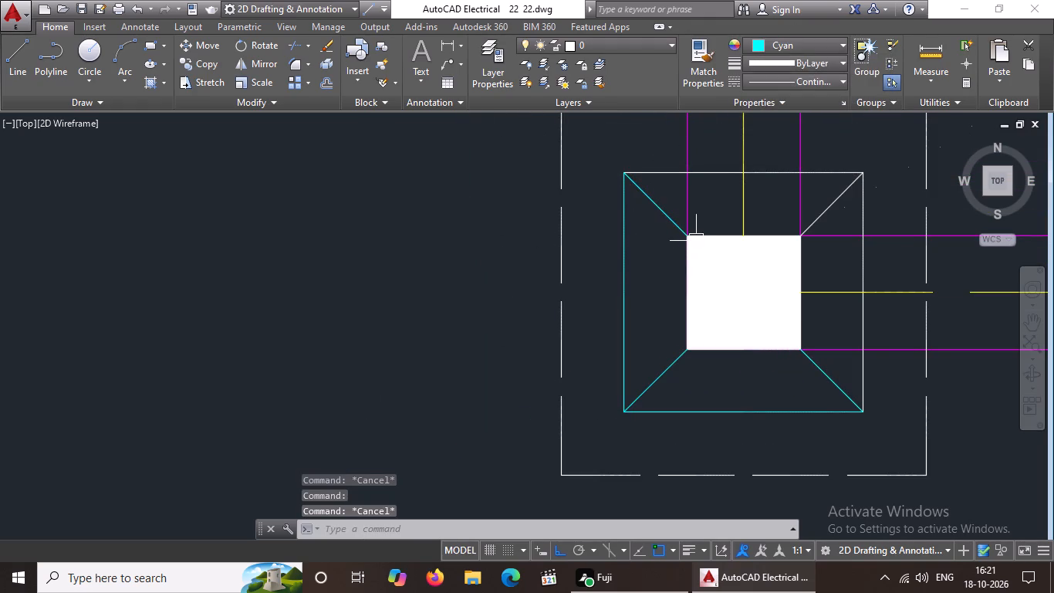
Set the top and right edges of the same footing's inner square and its upper-right corner diagonal to cyan.
{"action": "left_click", "coordinate": [708, 174]}
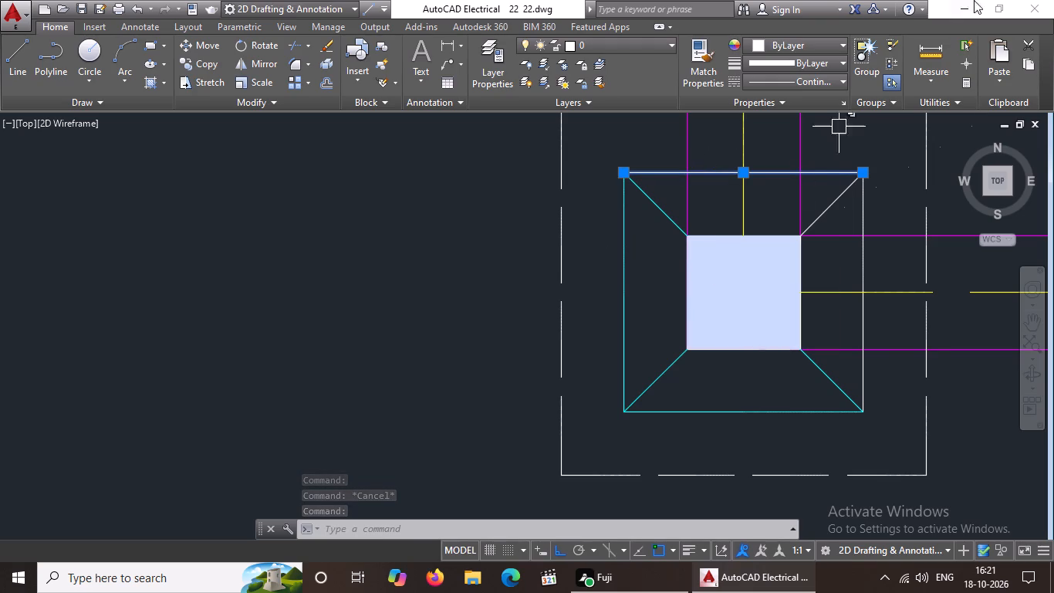
{"action": "left_click", "coordinate": [806, 45]}
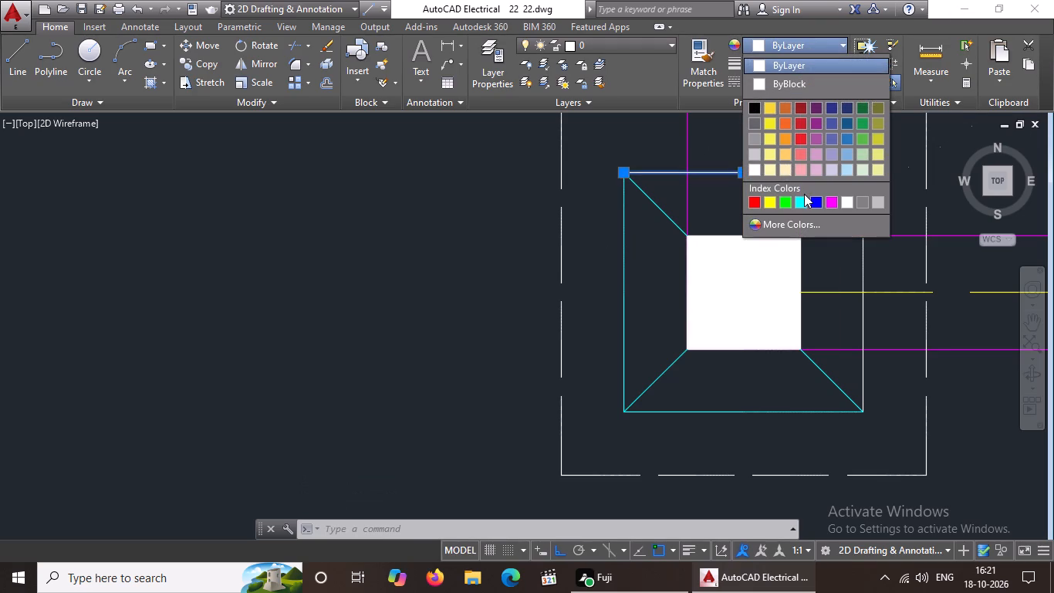
{"action": "left_click", "coordinate": [804, 196]}
{"action": "key", "text": "Escape"}
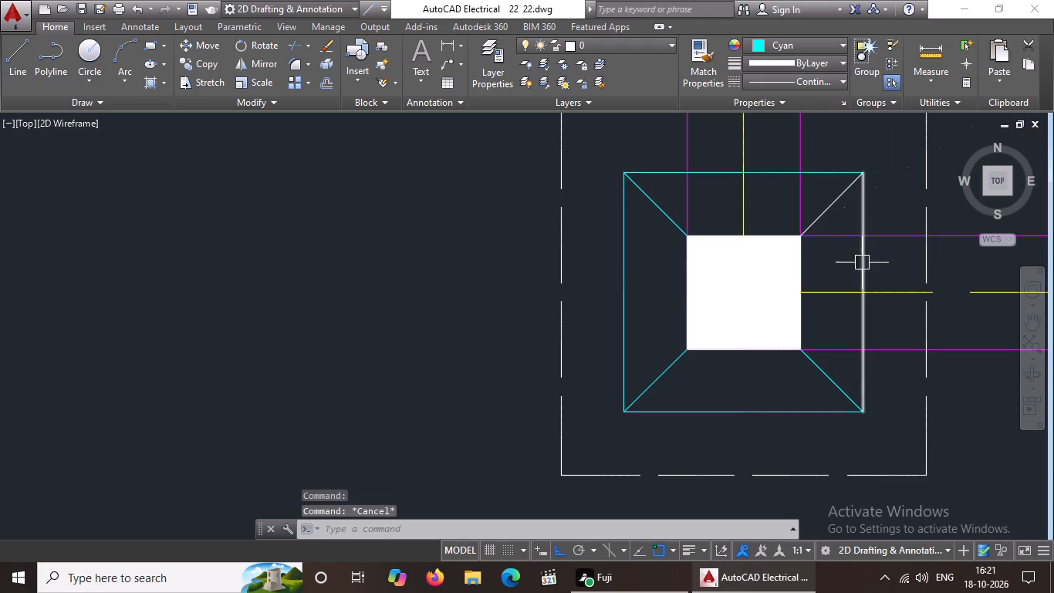
{"action": "left_click", "coordinate": [863, 263]}
{"action": "left_click", "coordinate": [815, 50]}
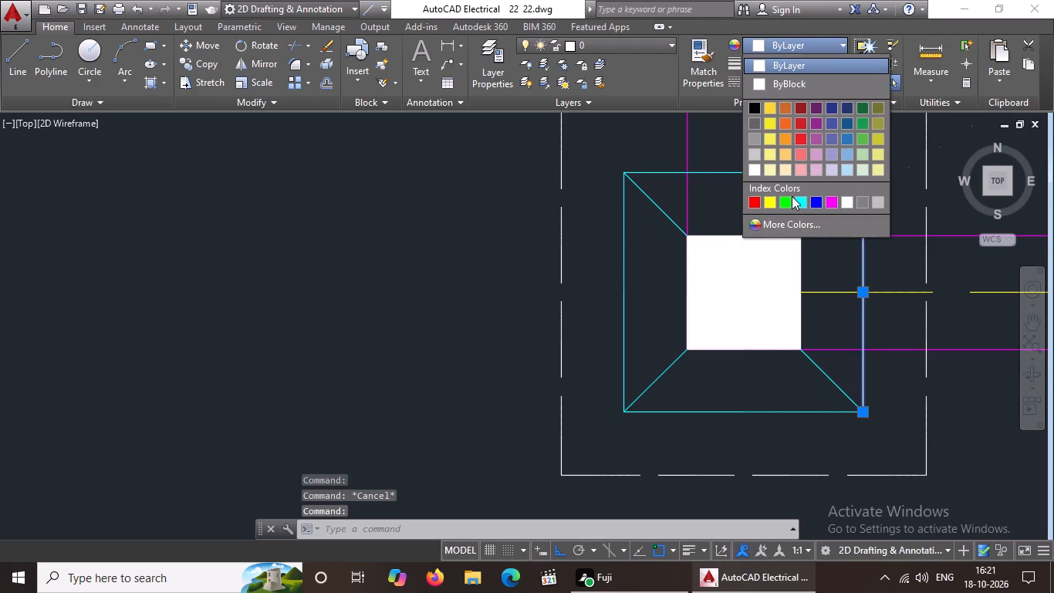
{"action": "left_click", "coordinate": [797, 195]}
{"action": "key", "text": "Escape"}
{"action": "left_click", "coordinate": [826, 219]}
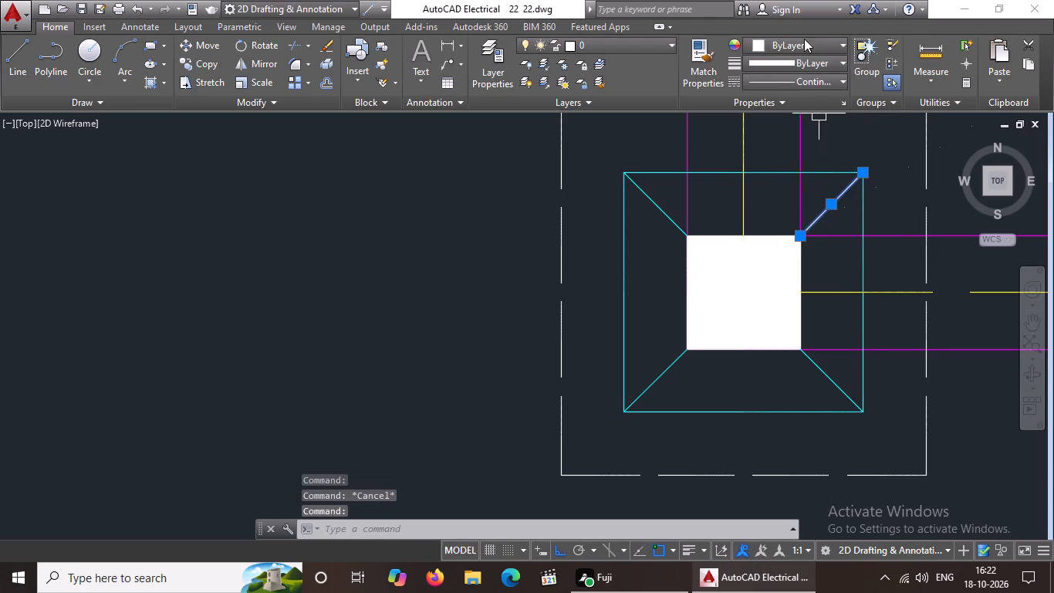
{"action": "left_click_drag", "start_coordinate": [810, 42], "coordinate": [812, 52]}
{"action": "left_click", "coordinate": [797, 202]}
{"action": "key", "text": "Escape"}
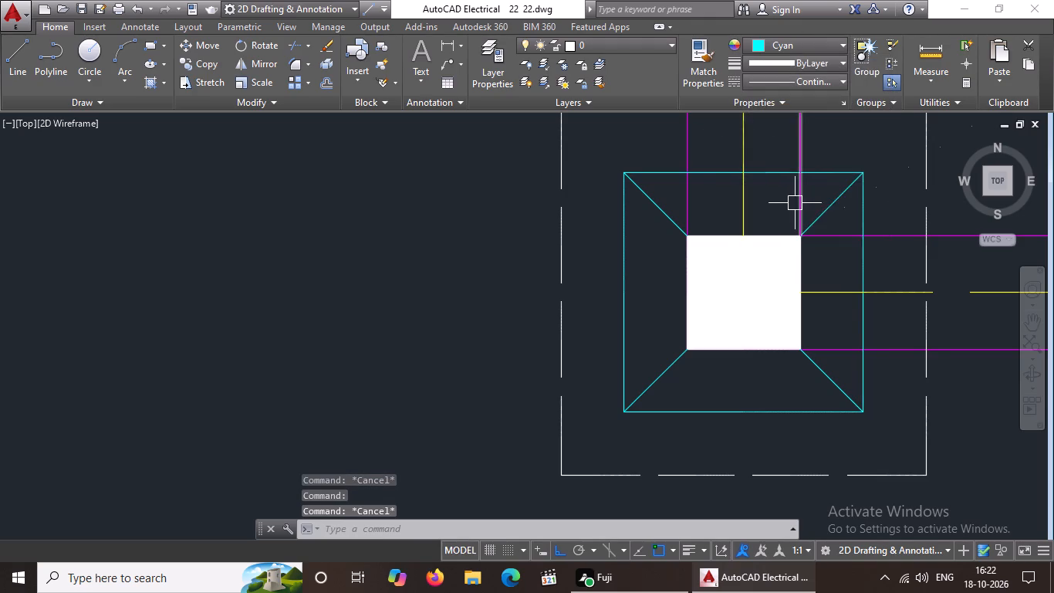
Set the bottom edge of the inner square to cyan on the lowest bay's upper-right footing.
{"action": "scroll", "coordinate": [795, 204], "scroll_direction": "down", "scroll_amount": 6}
{"action": "scroll", "coordinate": [665, 241], "scroll_direction": "up", "scroll_amount": 1}
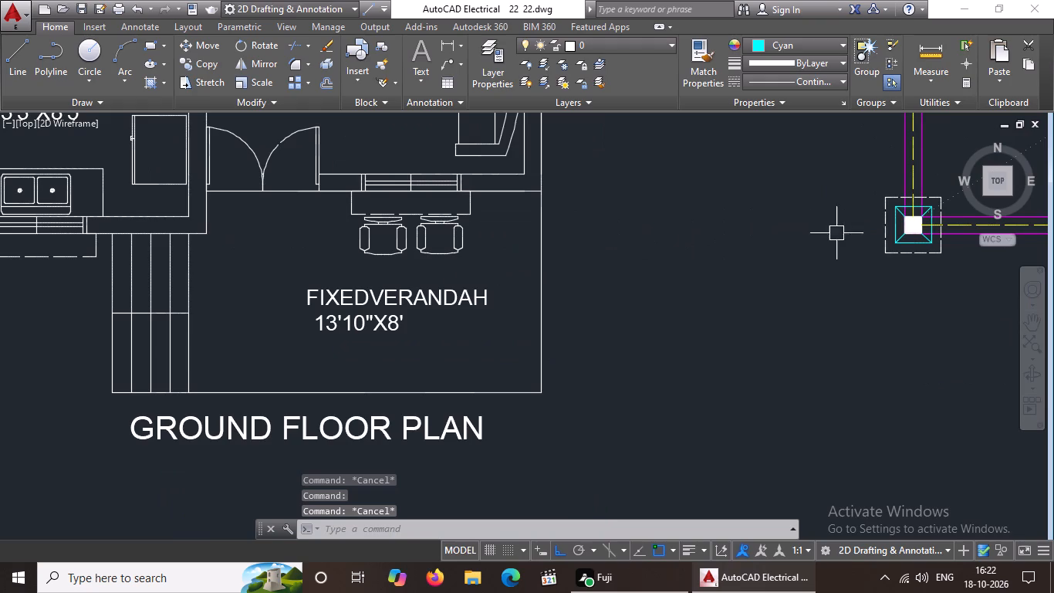
{"action": "middle_click_drag", "start_coordinate": [816, 242], "coordinate": [588, 288]}
{"action": "scroll", "coordinate": [865, 264], "scroll_direction": "down", "scroll_amount": 3}
{"action": "middle_click_drag", "start_coordinate": [897, 256], "coordinate": [655, 272]}
{"action": "scroll", "coordinate": [750, 286], "scroll_direction": "up", "scroll_amount": 7}
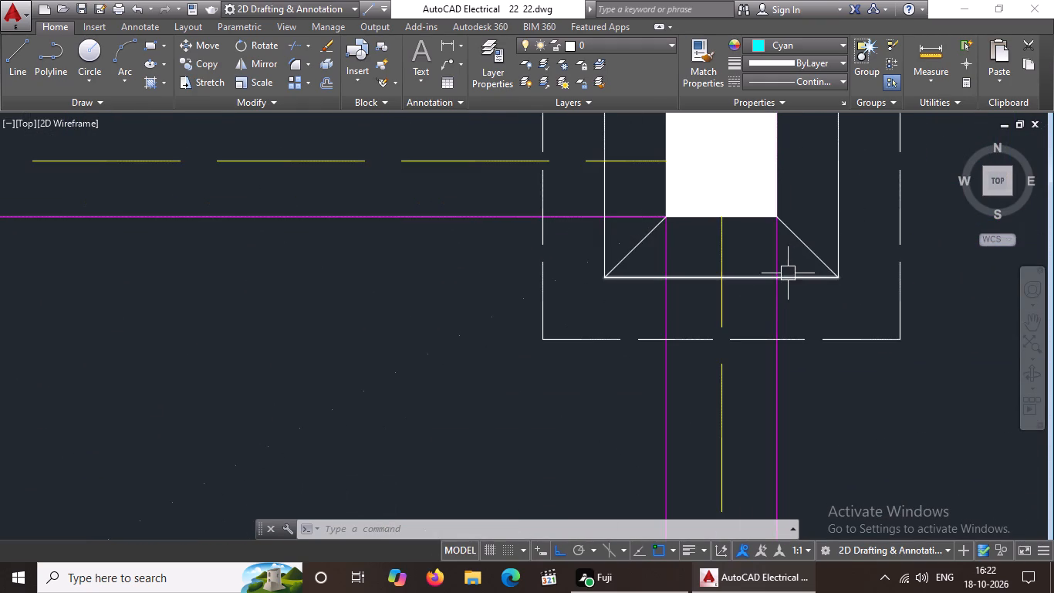
{"action": "left_click", "coordinate": [788, 276]}
{"action": "left_click", "coordinate": [789, 41]}
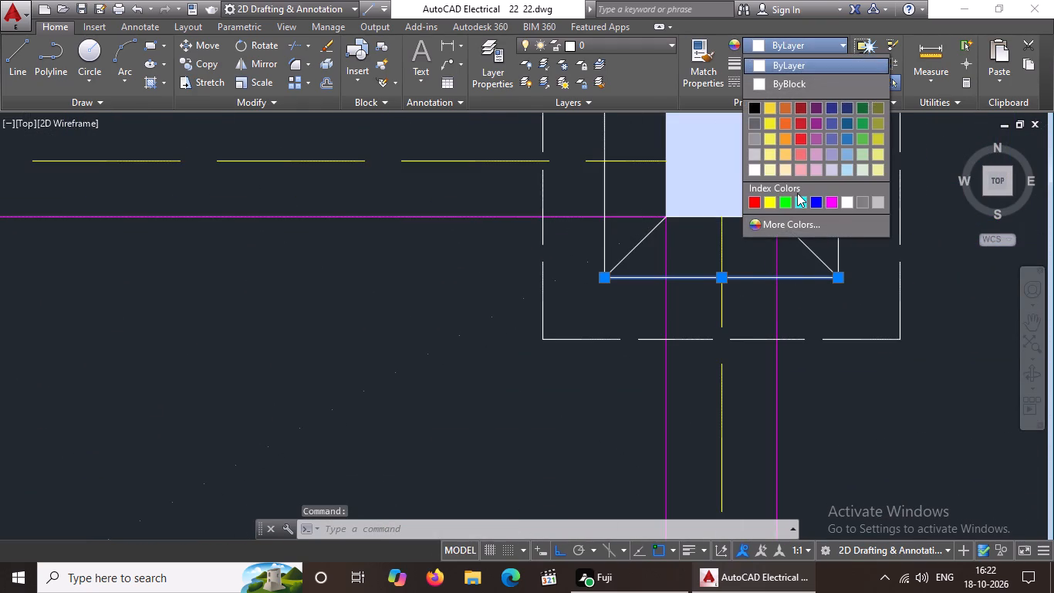
{"action": "left_click", "coordinate": [797, 193]}
{"action": "key", "text": "Escape"}
{"action": "left_click", "coordinate": [811, 271]}
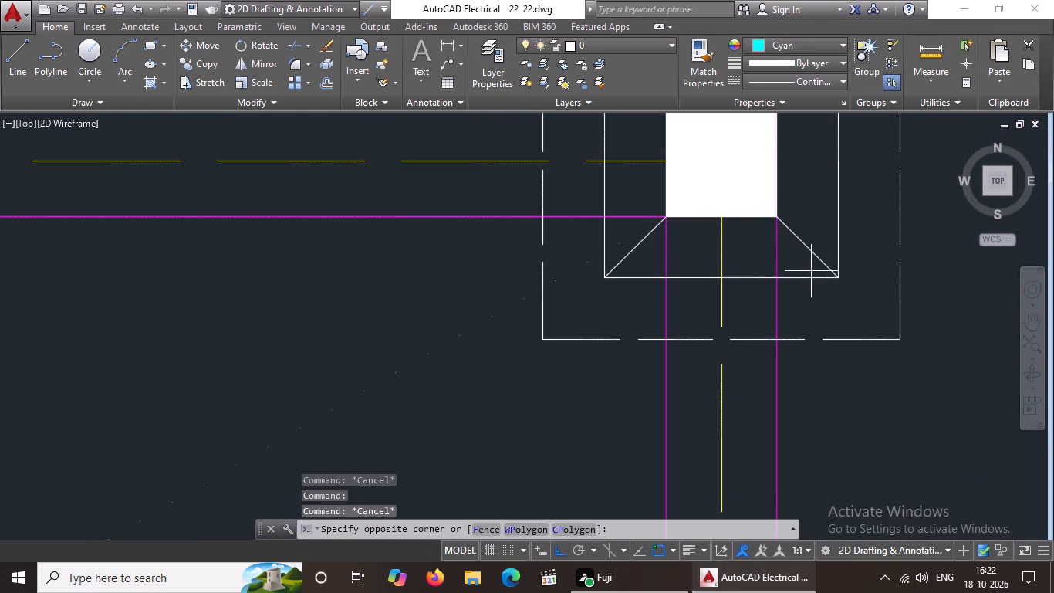
{"action": "key", "text": "Escape"}
{"action": "left_click", "coordinate": [800, 276]}
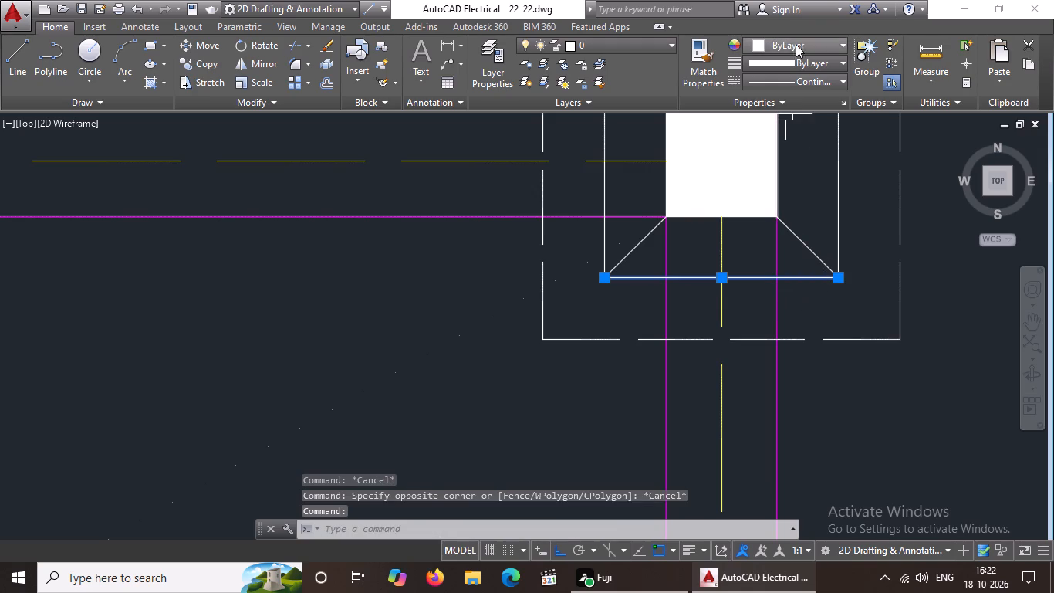
{"action": "left_click", "coordinate": [798, 36]}
{"action": "left_click", "coordinate": [806, 42]}
{"action": "left_click", "coordinate": [801, 200]}
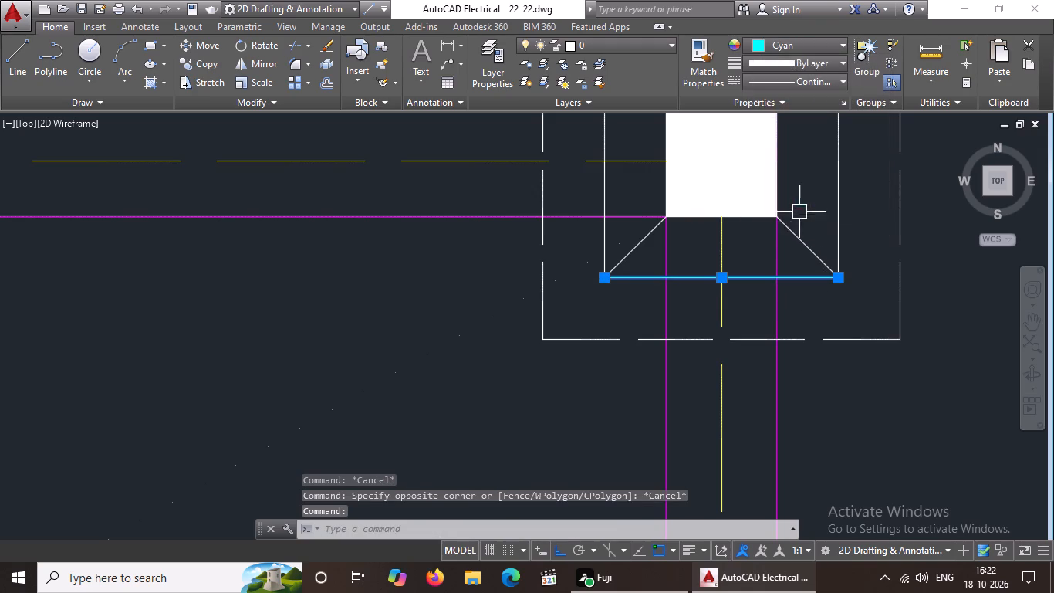
{"action": "key", "text": "Escape"}
Set the lower-right corner diagonal of the lowest bay's upper-right footing to cyan.
{"action": "left_click", "coordinate": [792, 246]}
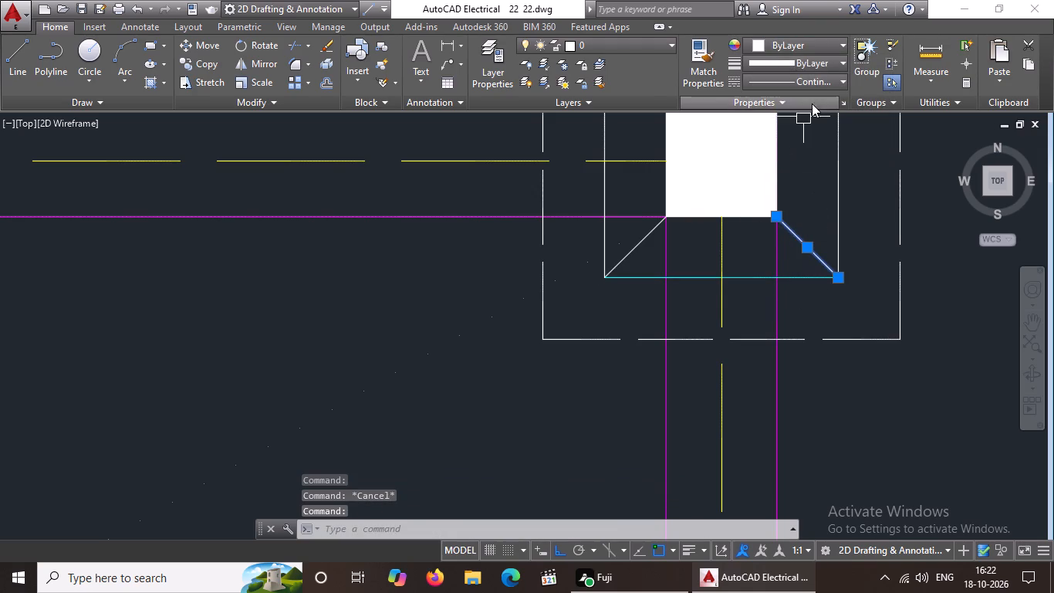
{"action": "left_click_drag", "start_coordinate": [799, 46], "coordinate": [799, 54]}
{"action": "left_click", "coordinate": [804, 205]}
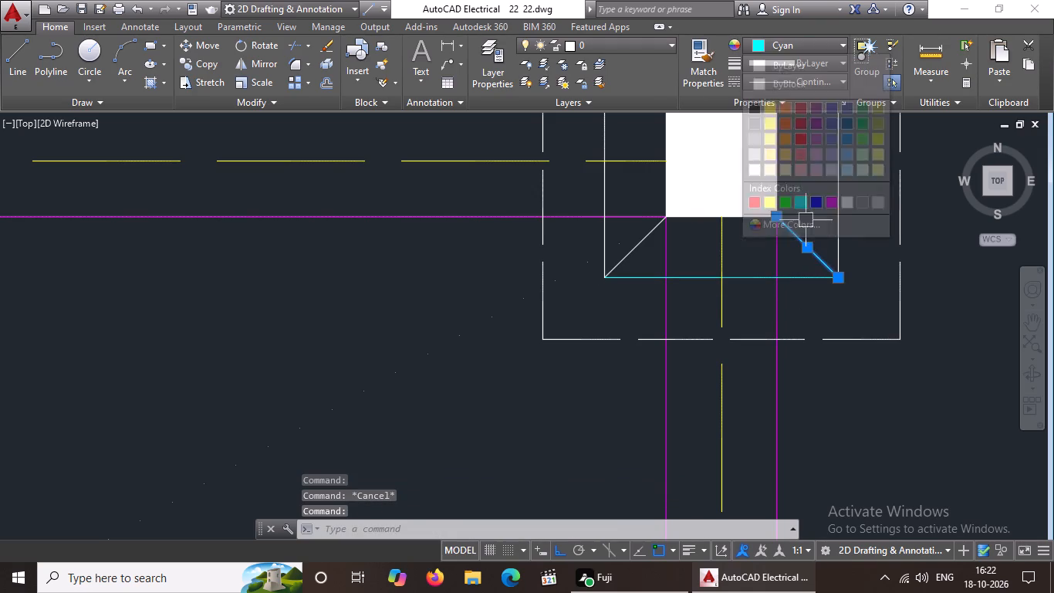
Set the lower-left corner diagonal and the inner square's right edge to cyan on the lowest bay's upper-right footing.
{"action": "key", "text": "Escape"}
{"action": "left_click", "coordinate": [640, 250]}
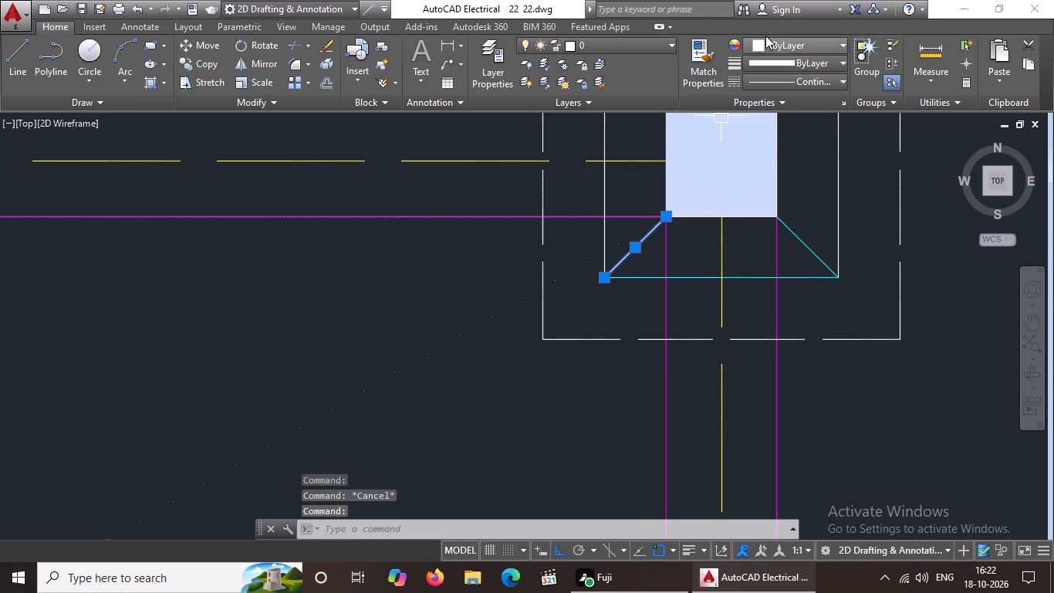
{"action": "left_click", "coordinate": [767, 32]}
{"action": "left_click", "coordinate": [778, 46]}
{"action": "left_click", "coordinate": [799, 199]}
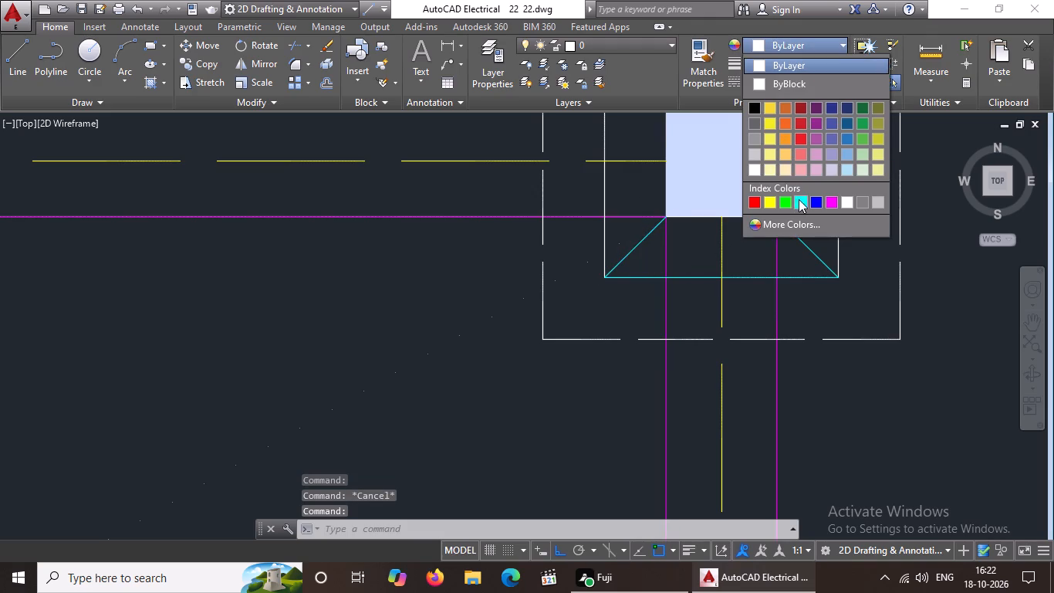
{"action": "key", "text": "Escape"}
{"action": "left_click", "coordinate": [836, 215]}
{"action": "left_click", "coordinate": [792, 42]}
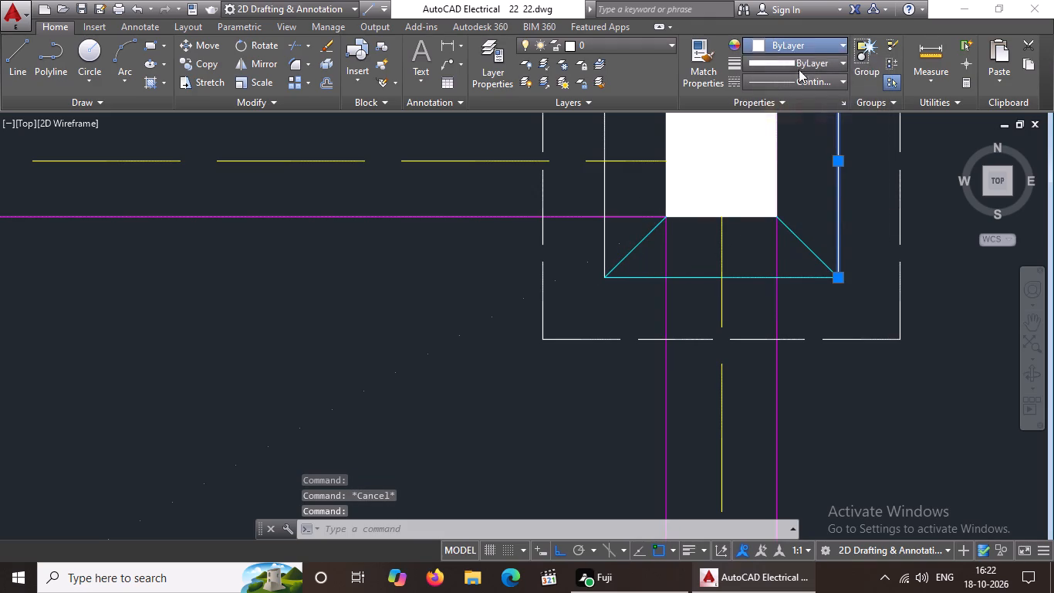
{"action": "left_click", "coordinate": [803, 198]}
{"action": "key", "text": "Escape"}
Set the top edge of the same footing's inner square and its upper-right corner diagonal to cyan.
{"action": "scroll", "coordinate": [802, 199], "scroll_direction": "down", "scroll_amount": 3}
{"action": "scroll", "coordinate": [793, 160], "scroll_direction": "up", "scroll_amount": 3}
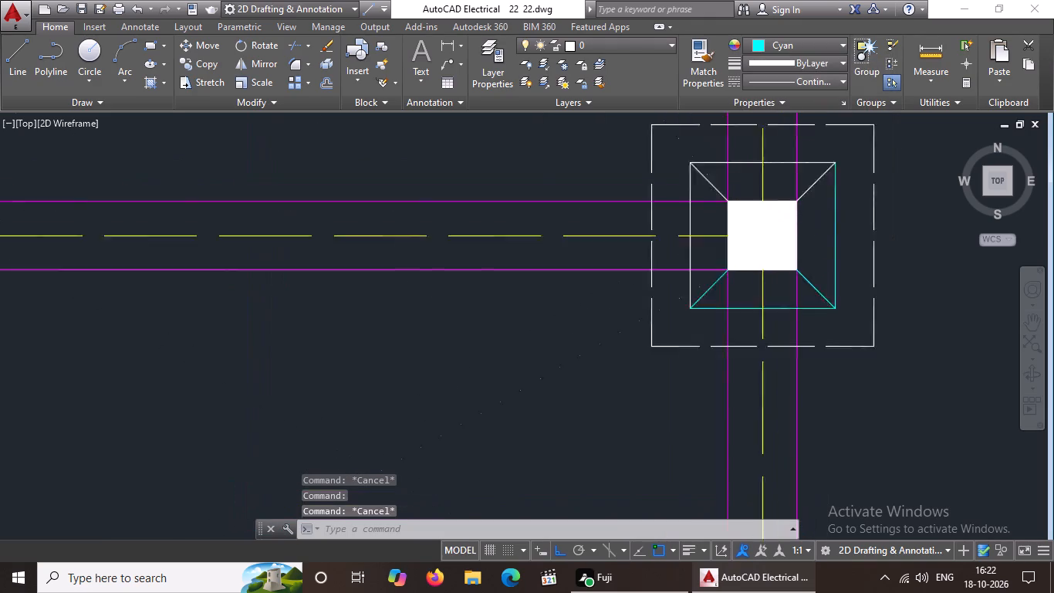
{"action": "left_click", "coordinate": [772, 164]}
{"action": "left_click", "coordinate": [823, 43]}
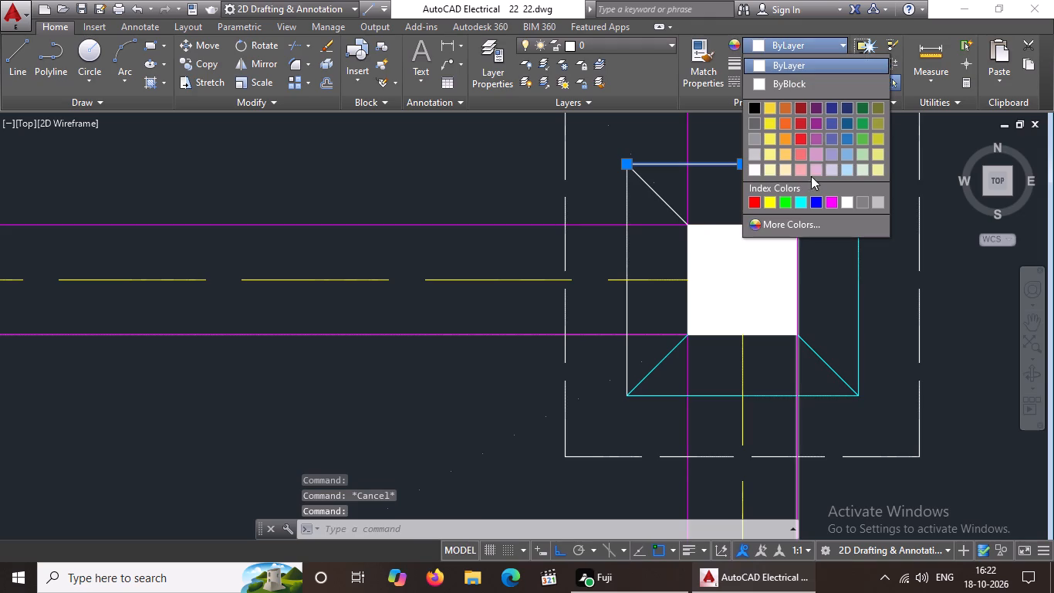
{"action": "left_click", "coordinate": [794, 201]}
{"action": "key", "text": "Escape"}
{"action": "left_click", "coordinate": [823, 198]}
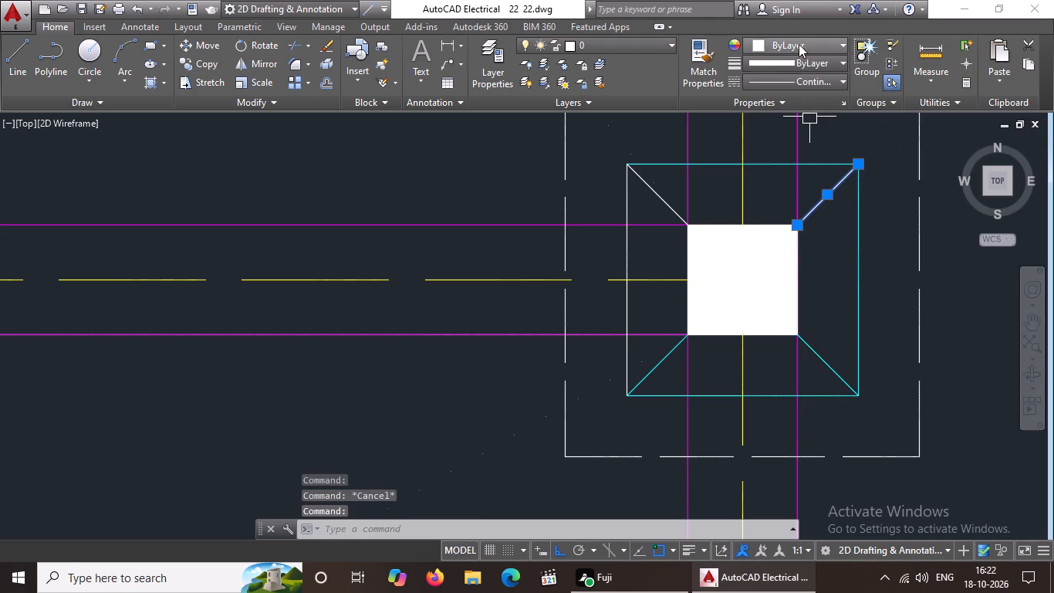
{"action": "left_click", "coordinate": [799, 43]}
{"action": "left_click", "coordinate": [802, 202]}
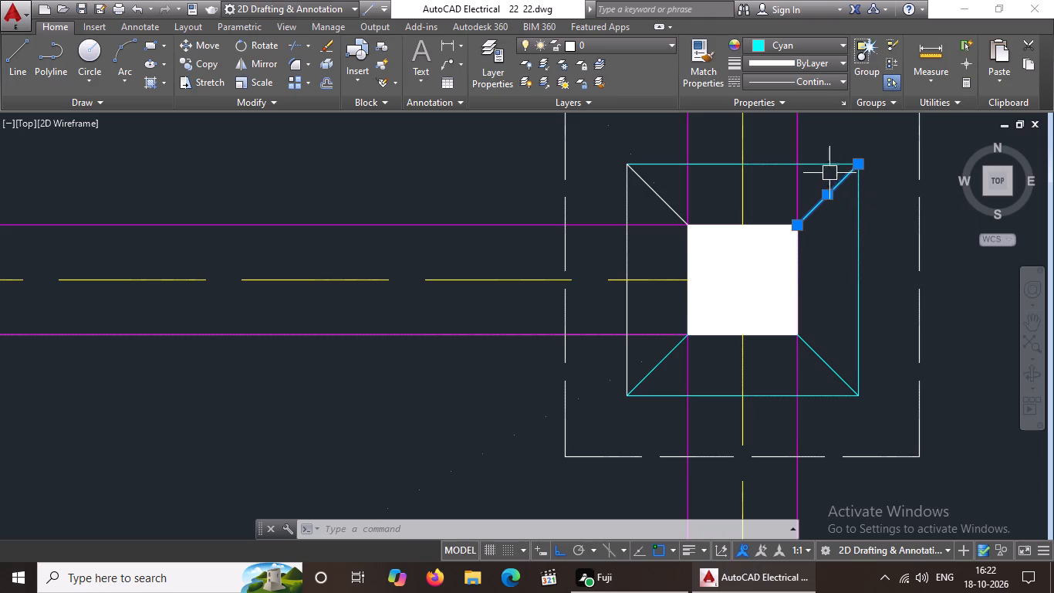
{"action": "key", "text": "Escape"}
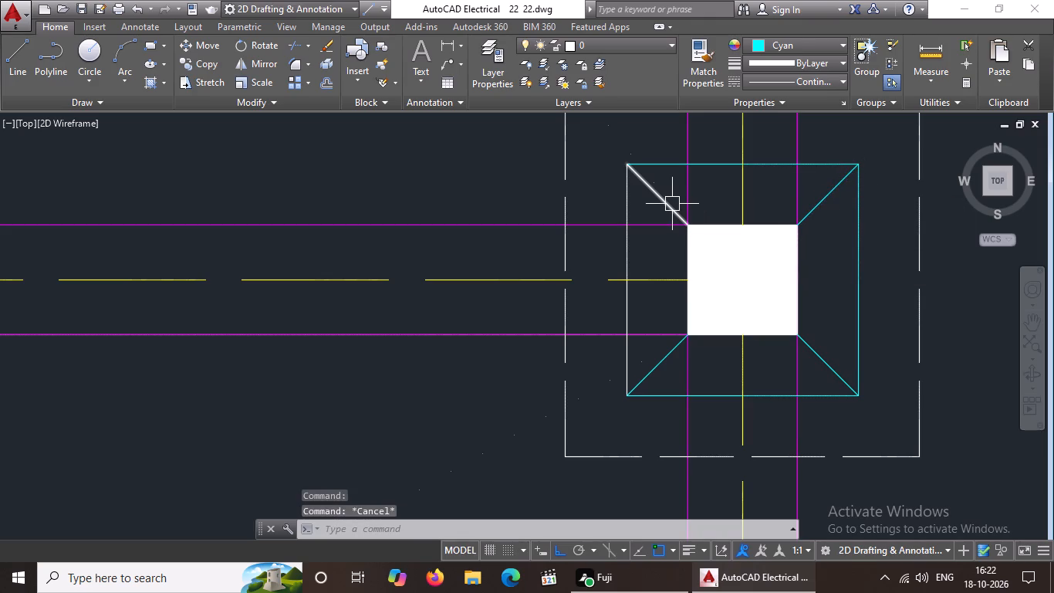
Set the same footing's upper-left corner diagonal and the left edge of its inner square to cyan.
{"action": "left_click", "coordinate": [672, 204]}
{"action": "left_click_drag", "start_coordinate": [816, 43], "coordinate": [815, 50]}
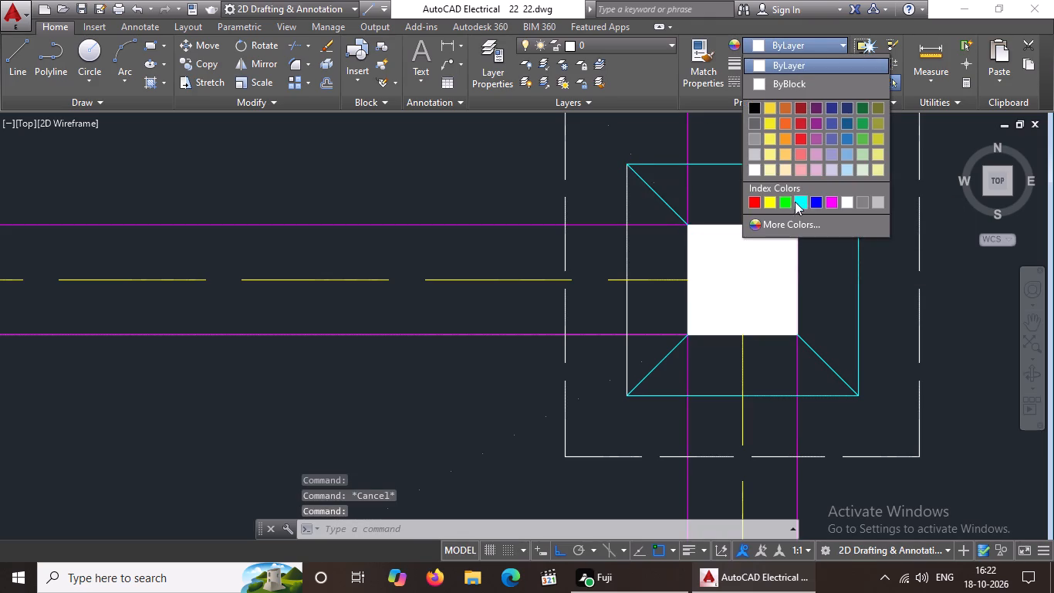
{"action": "left_click", "coordinate": [799, 198]}
{"action": "key", "text": "Escape"}
{"action": "left_click", "coordinate": [627, 208]}
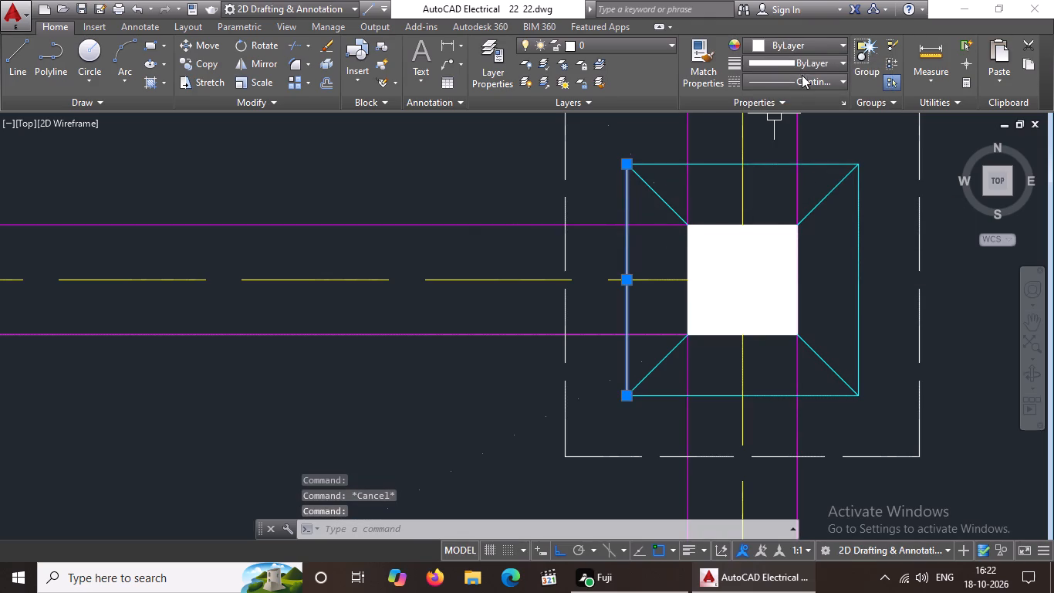
{"action": "left_click", "coordinate": [807, 44]}
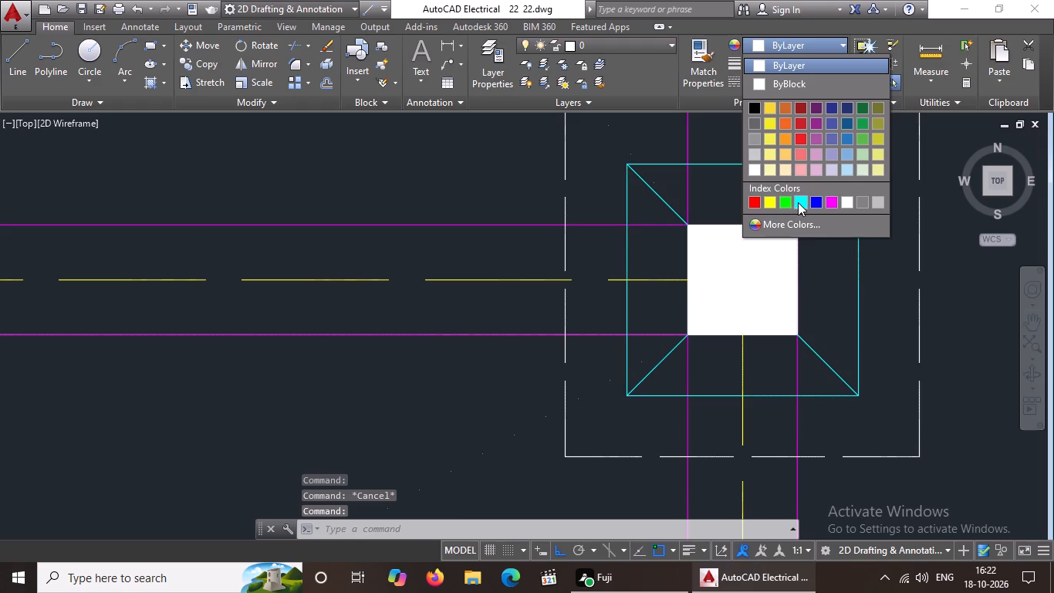
{"action": "left_click", "coordinate": [798, 202]}
{"action": "scroll", "coordinate": [809, 182], "scroll_direction": "down", "scroll_amount": 2}
{"action": "scroll", "coordinate": [809, 182], "scroll_direction": "up", "scroll_amount": 2}
{"action": "key", "text": "Escape"}
Set the bottom and right edges of the inner square to cyan on the lower-left bay's upper-right footing.
{"action": "scroll", "coordinate": [810, 182], "scroll_direction": "down", "scroll_amount": 5}
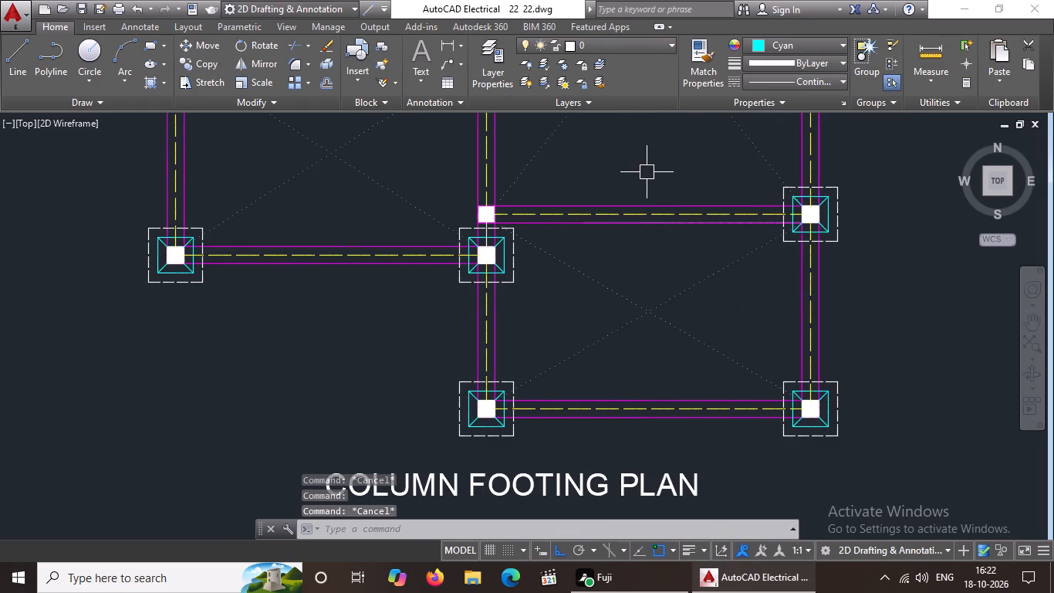
{"action": "middle_click_drag", "start_coordinate": [647, 173], "coordinate": [647, 307]}
{"action": "scroll", "coordinate": [677, 290], "scroll_direction": "down", "scroll_amount": 2}
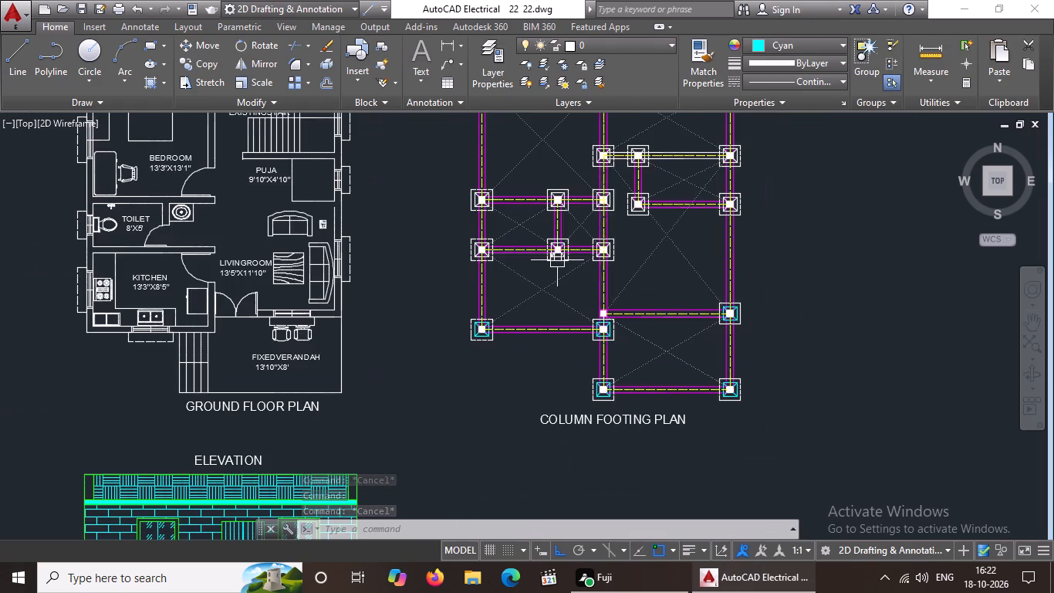
{"action": "scroll", "coordinate": [557, 260], "scroll_direction": "up", "scroll_amount": 4}
{"action": "scroll", "coordinate": [815, 242], "scroll_direction": "up", "scroll_amount": 2}
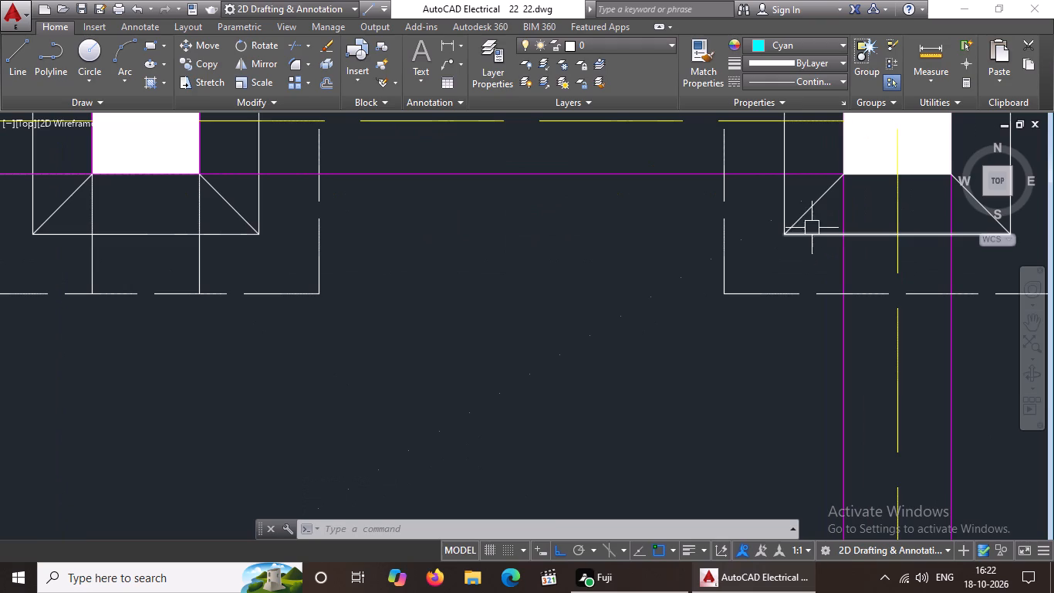
{"action": "left_click", "coordinate": [812, 234]}
{"action": "left_click", "coordinate": [785, 43]}
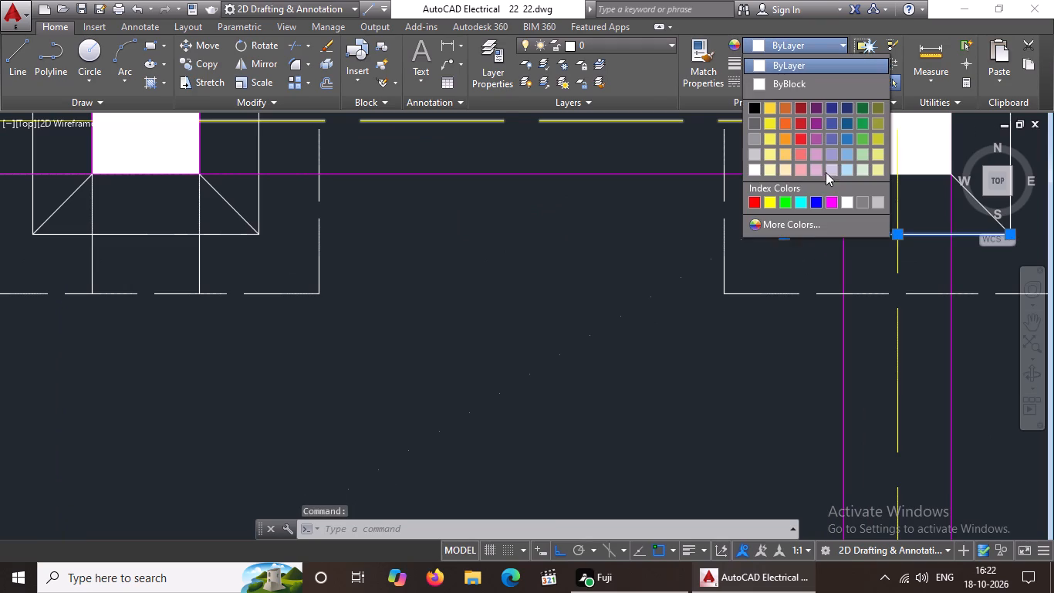
{"action": "left_click", "coordinate": [802, 204]}
{"action": "scroll", "coordinate": [817, 209], "scroll_direction": "down", "scroll_amount": 3}
{"action": "scroll", "coordinate": [860, 193], "scroll_direction": "up", "scroll_amount": 3}
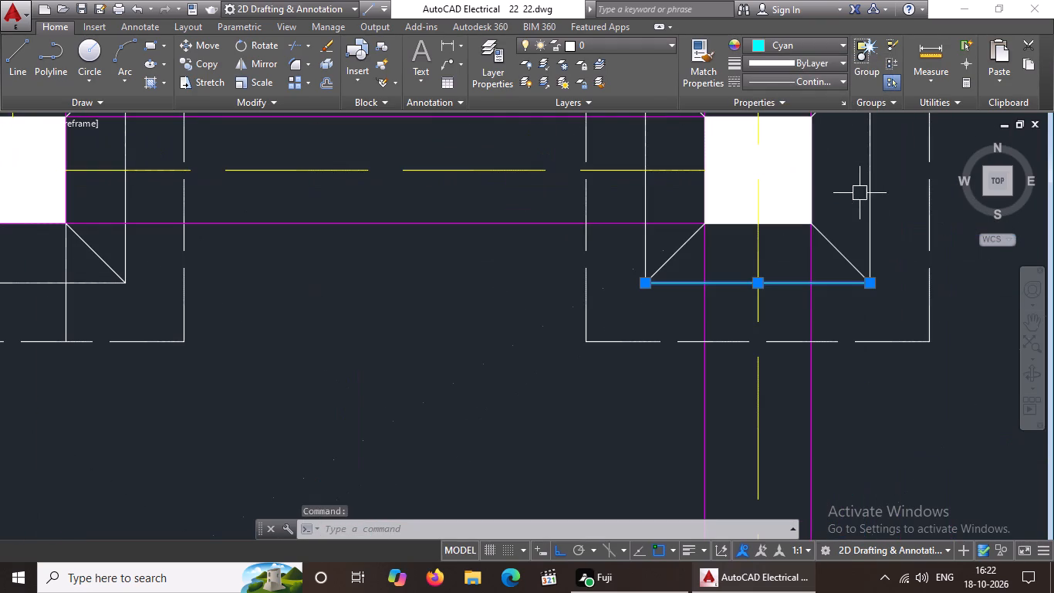
{"action": "left_click", "coordinate": [873, 197]}
{"action": "left_click", "coordinate": [801, 43]}
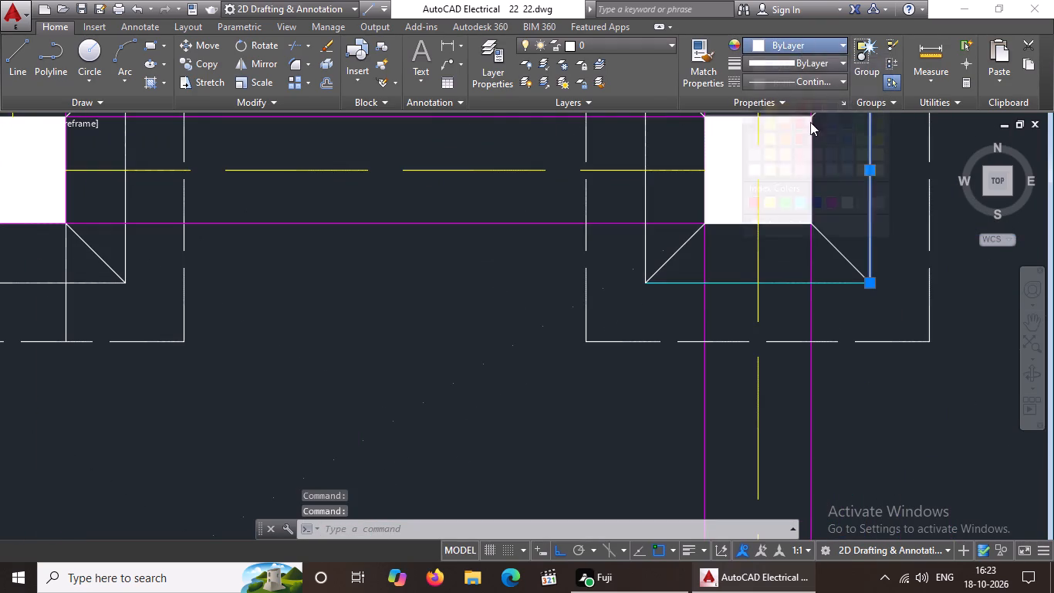
{"action": "left_click", "coordinate": [800, 200]}
Set the top and left edges of that upper-right footing's inner square to cyan.
{"action": "scroll", "coordinate": [806, 227], "scroll_direction": "down", "scroll_amount": 1}
{"action": "scroll", "coordinate": [825, 180], "scroll_direction": "up", "scroll_amount": 2}
{"action": "scroll", "coordinate": [825, 180], "scroll_direction": "down", "scroll_amount": 4}
{"action": "scroll", "coordinate": [805, 147], "scroll_direction": "up", "scroll_amount": 3}
{"action": "left_click", "coordinate": [831, 186]}
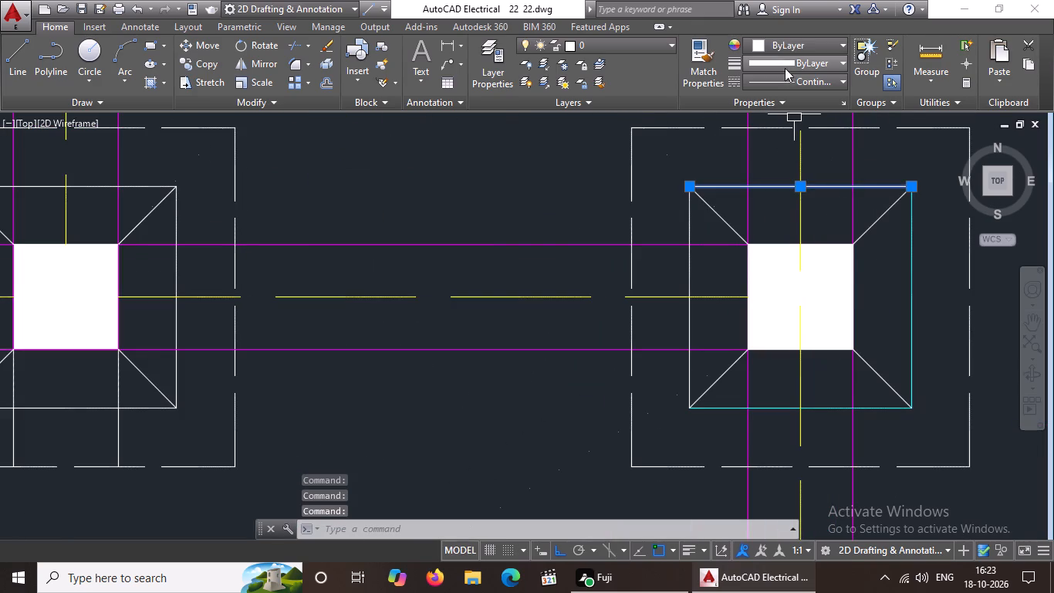
{"action": "left_click", "coordinate": [789, 40]}
{"action": "left_click", "coordinate": [803, 205]}
{"action": "scroll", "coordinate": [815, 194], "scroll_direction": "down", "scroll_amount": 2}
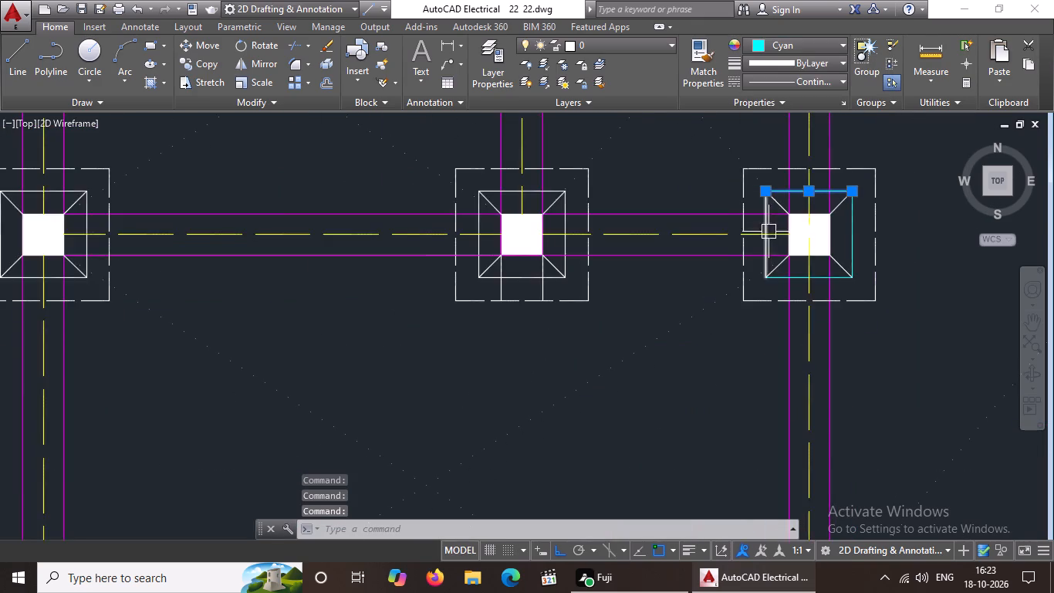
{"action": "scroll", "coordinate": [767, 234], "scroll_direction": "up", "scroll_amount": 2}
{"action": "left_click", "coordinate": [764, 261]}
{"action": "left_click", "coordinate": [775, 48]}
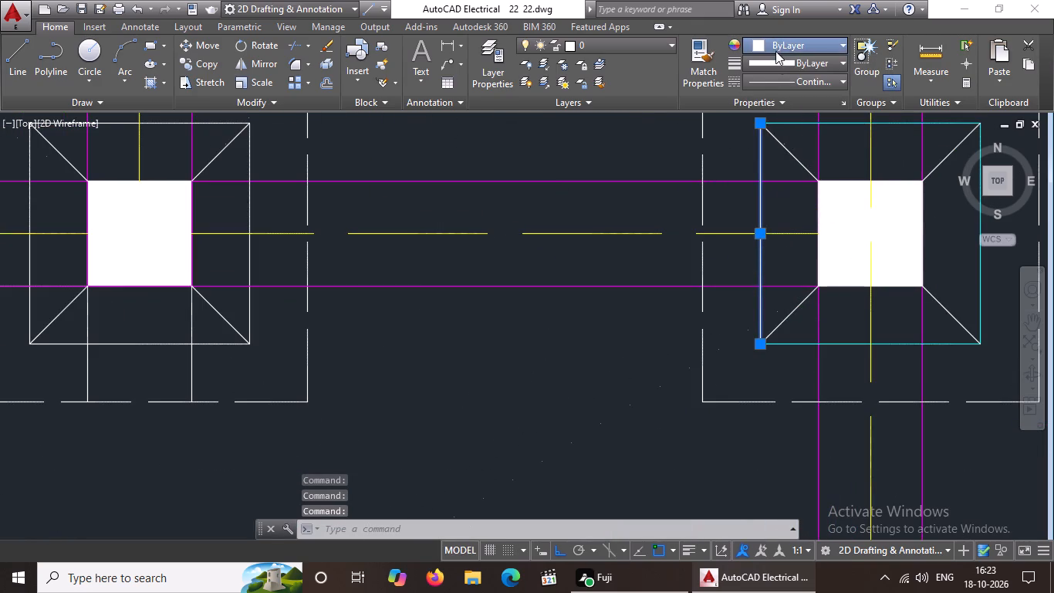
{"action": "left_click", "coordinate": [800, 202]}
{"action": "scroll", "coordinate": [803, 205], "scroll_direction": "down", "scroll_amount": 3}
{"action": "scroll", "coordinate": [804, 205], "scroll_direction": "up", "scroll_amount": 3}
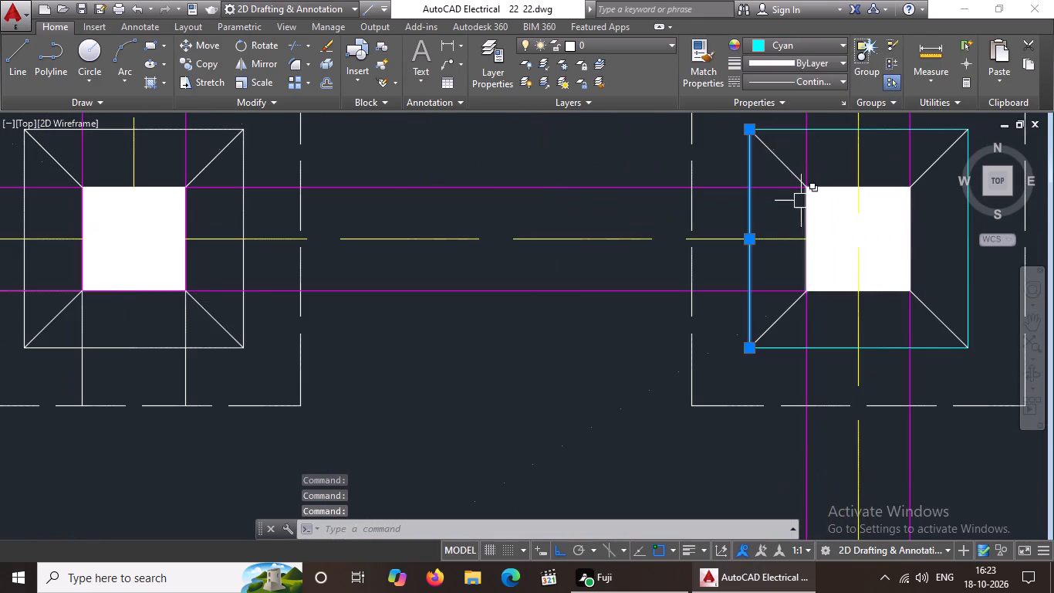
{"action": "key", "text": "Escape"}
Set the upper-left and upper-right corner diagonals of the lower-left bay's upper-right footing to cyan.
{"action": "left_click", "coordinate": [789, 164]}
{"action": "left_click", "coordinate": [806, 42]}
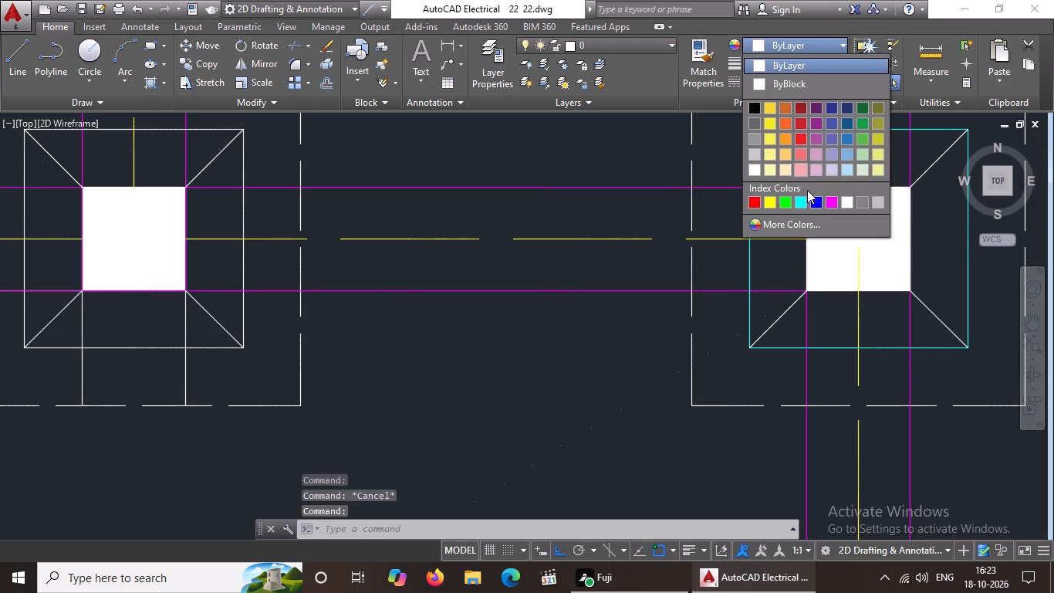
{"action": "left_click", "coordinate": [798, 201]}
{"action": "scroll", "coordinate": [803, 195], "scroll_direction": "down", "scroll_amount": 2}
{"action": "scroll", "coordinate": [836, 191], "scroll_direction": "up", "scroll_amount": 3}
{"action": "left_click", "coordinate": [876, 176]}
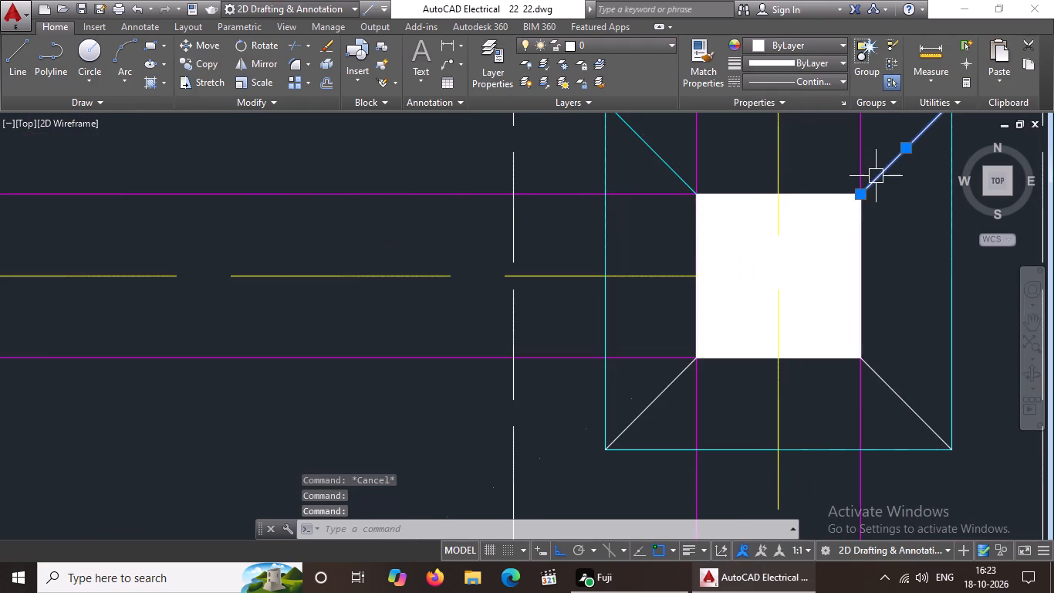
{"action": "left_click", "coordinate": [827, 49]}
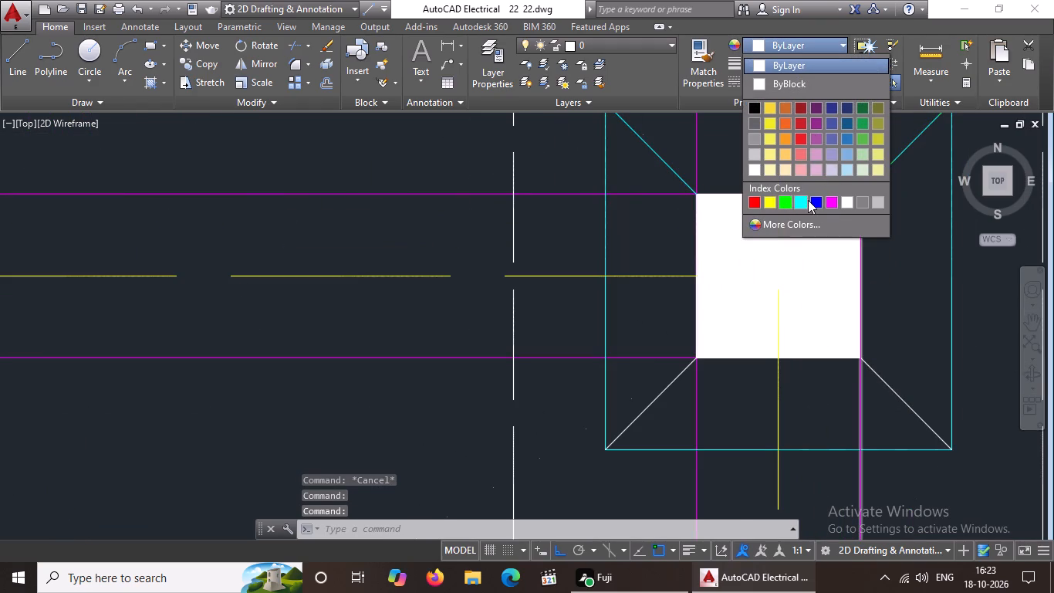
{"action": "left_click", "coordinate": [799, 205]}
{"action": "scroll", "coordinate": [815, 188], "scroll_direction": "down", "scroll_amount": 3}
{"action": "scroll", "coordinate": [821, 186], "scroll_direction": "up", "scroll_amount": 3}
{"action": "key", "text": "Escape"}
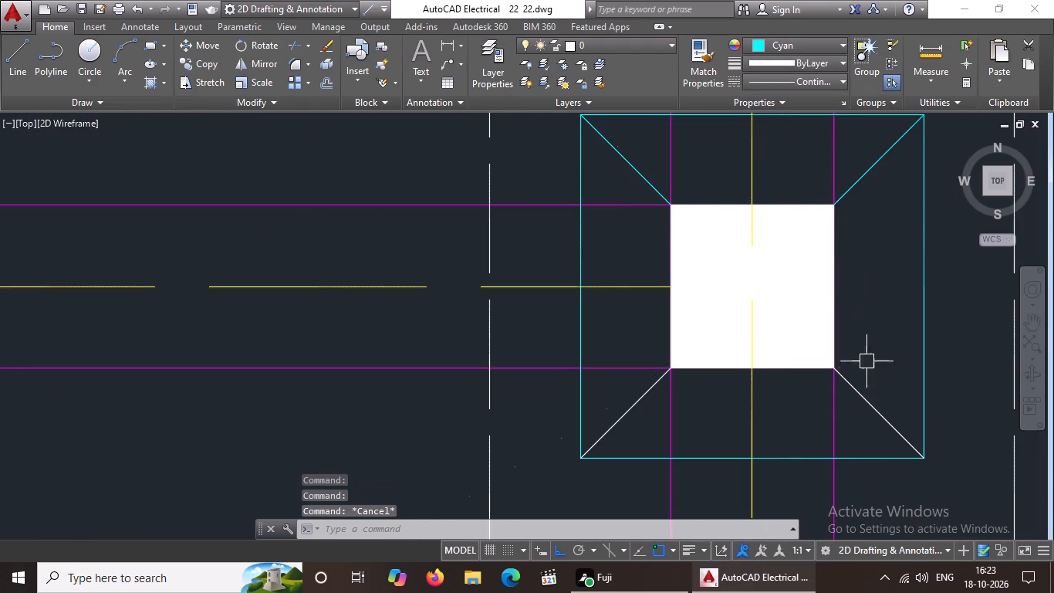
Set the lower-right and lower-left corner diagonals of the same footing to cyan.
{"action": "left_click", "coordinate": [865, 408]}
{"action": "left_click", "coordinate": [783, 45]}
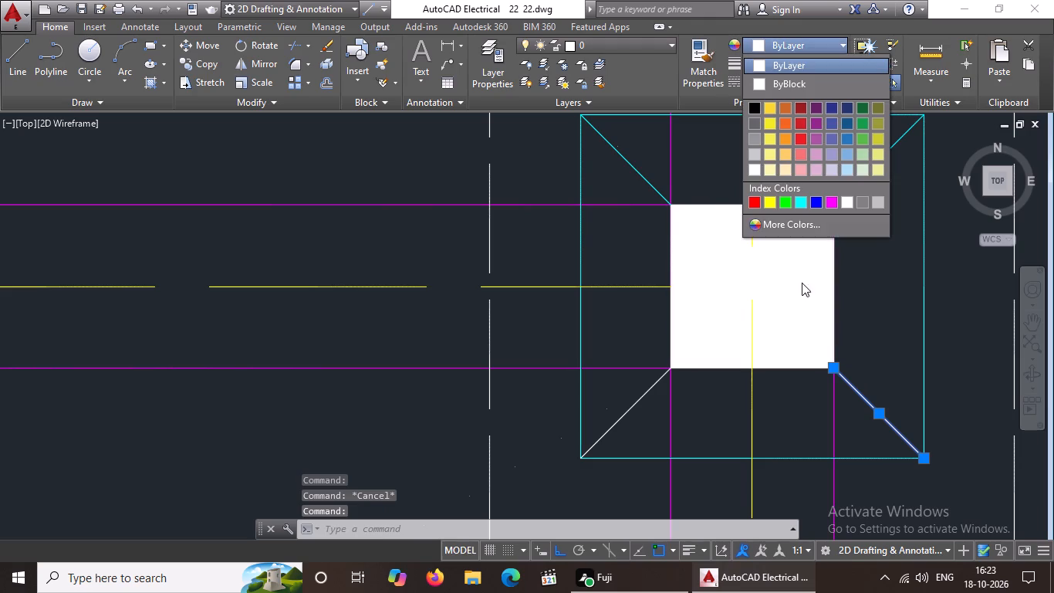
{"action": "left_click", "coordinate": [799, 203]}
{"action": "scroll", "coordinate": [809, 216], "scroll_direction": "down", "scroll_amount": 2}
{"action": "scroll", "coordinate": [823, 230], "scroll_direction": "up", "scroll_amount": 3}
{"action": "key", "text": "Escape"}
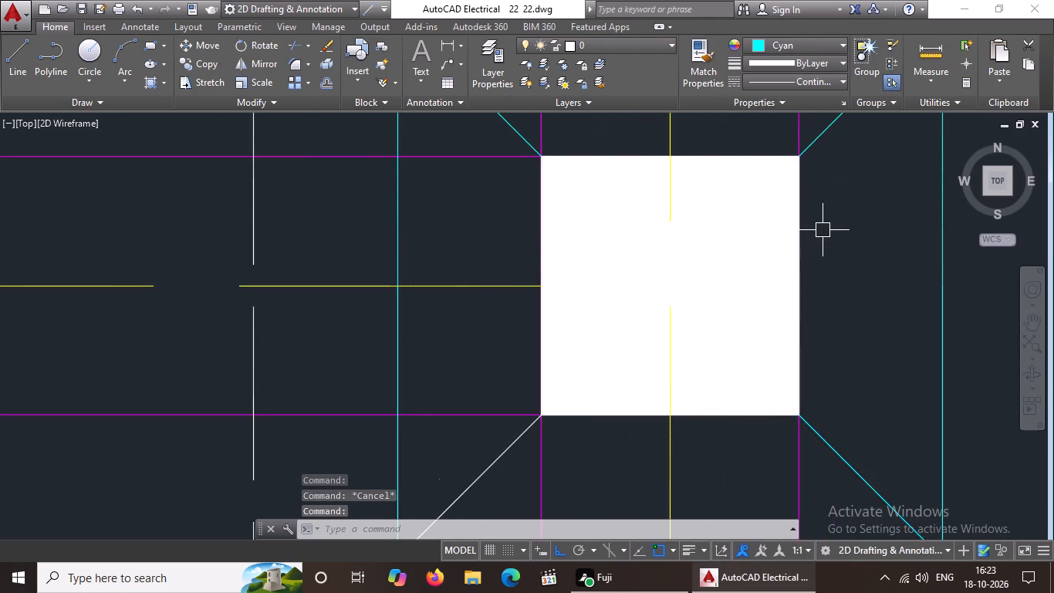
{"action": "scroll", "coordinate": [823, 227], "scroll_direction": "down", "scroll_amount": 4}
{"action": "scroll", "coordinate": [786, 273], "scroll_direction": "up", "scroll_amount": 4}
{"action": "left_click", "coordinate": [676, 228]}
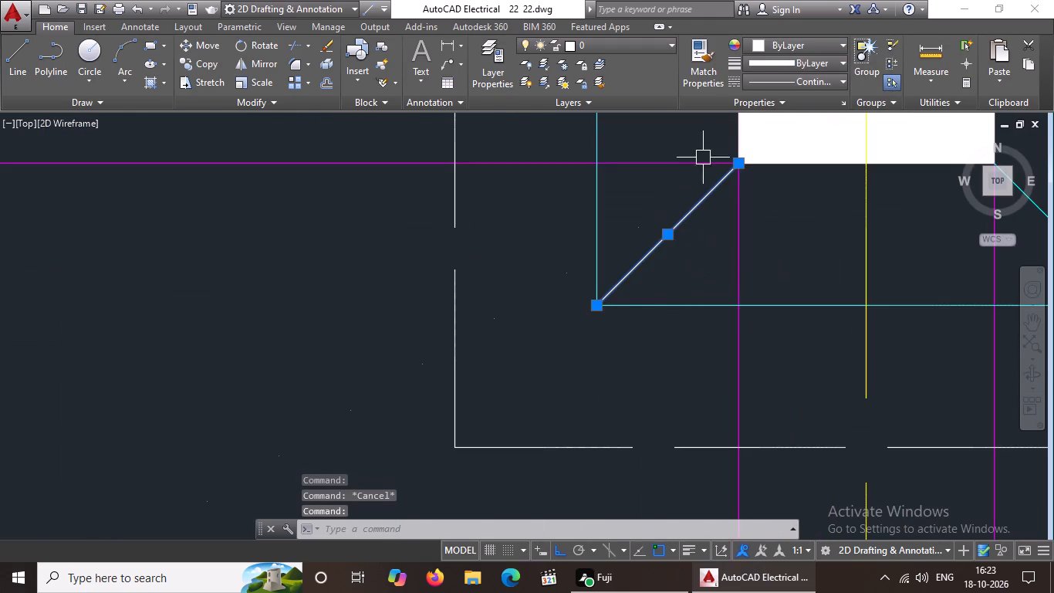
{"action": "left_click", "coordinate": [775, 41]}
{"action": "left_click", "coordinate": [800, 202]}
{"action": "scroll", "coordinate": [800, 207], "scroll_direction": "down", "scroll_amount": 3}
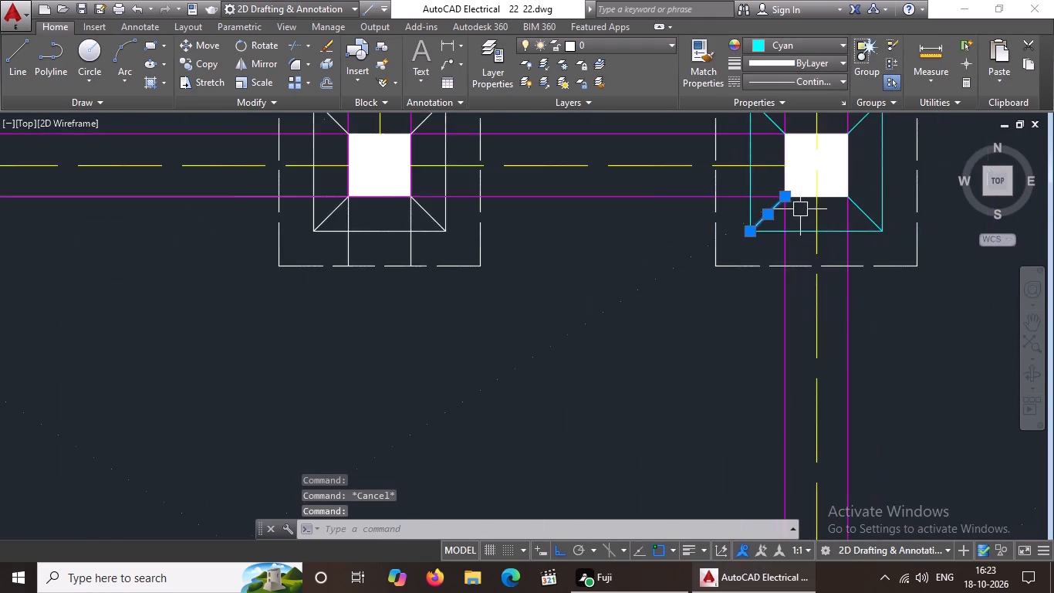
{"action": "scroll", "coordinate": [805, 215], "scroll_direction": "up", "scroll_amount": 3}
{"action": "key", "text": "Escape"}
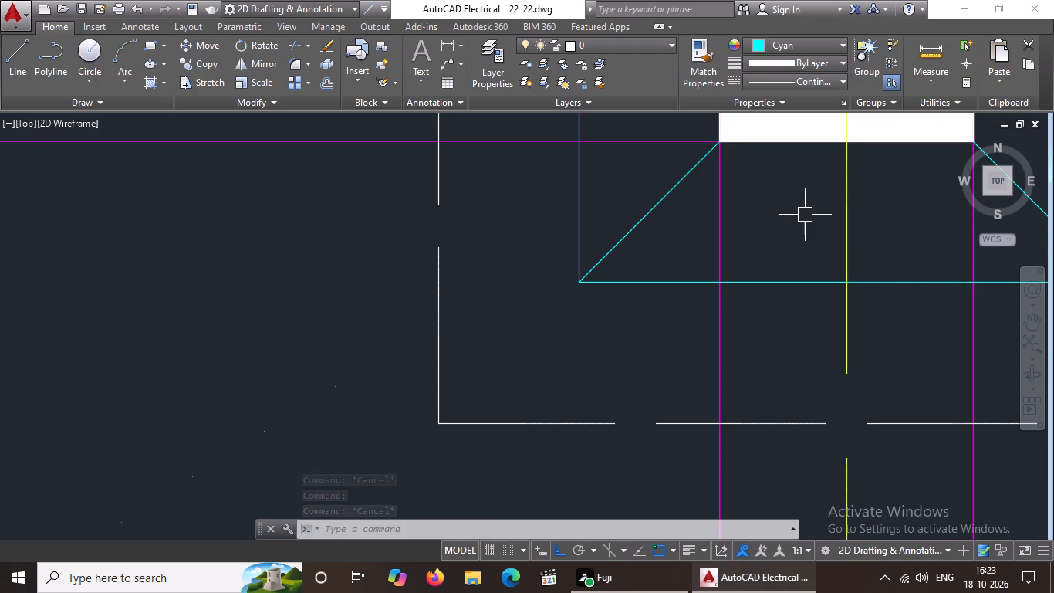
Set the inner square's bottom edge and the lower-right corner diagonal to cyan on the middle footing of the lower-left bay's upper beam.
{"action": "scroll", "coordinate": [804, 221], "scroll_direction": "down", "scroll_amount": 3}
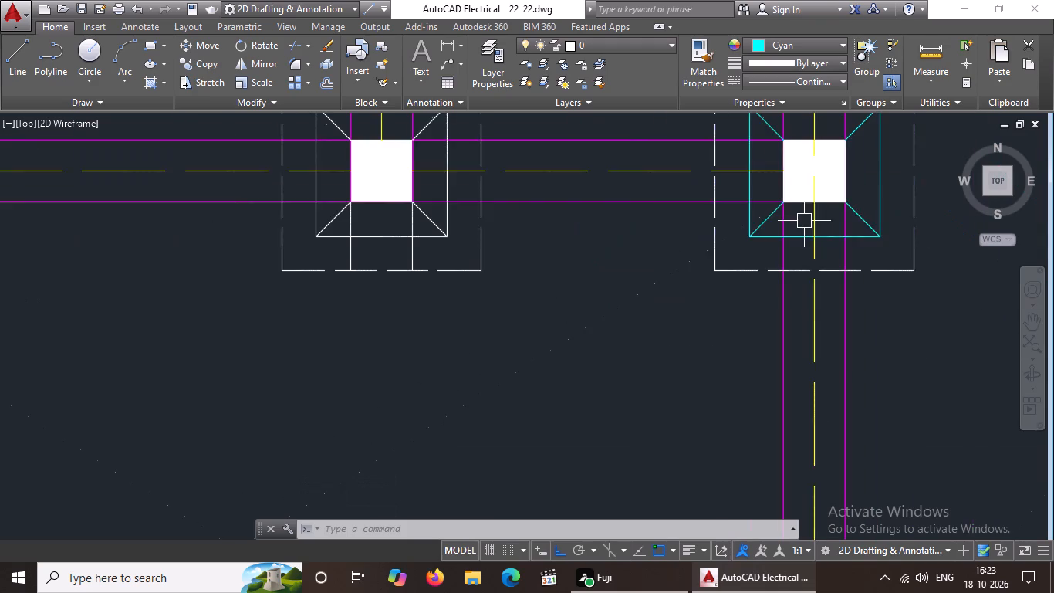
{"action": "scroll", "coordinate": [790, 225], "scroll_direction": "down", "scroll_amount": 2}
{"action": "scroll", "coordinate": [638, 229], "scroll_direction": "up", "scroll_amount": 3}
{"action": "left_click", "coordinate": [606, 233]}
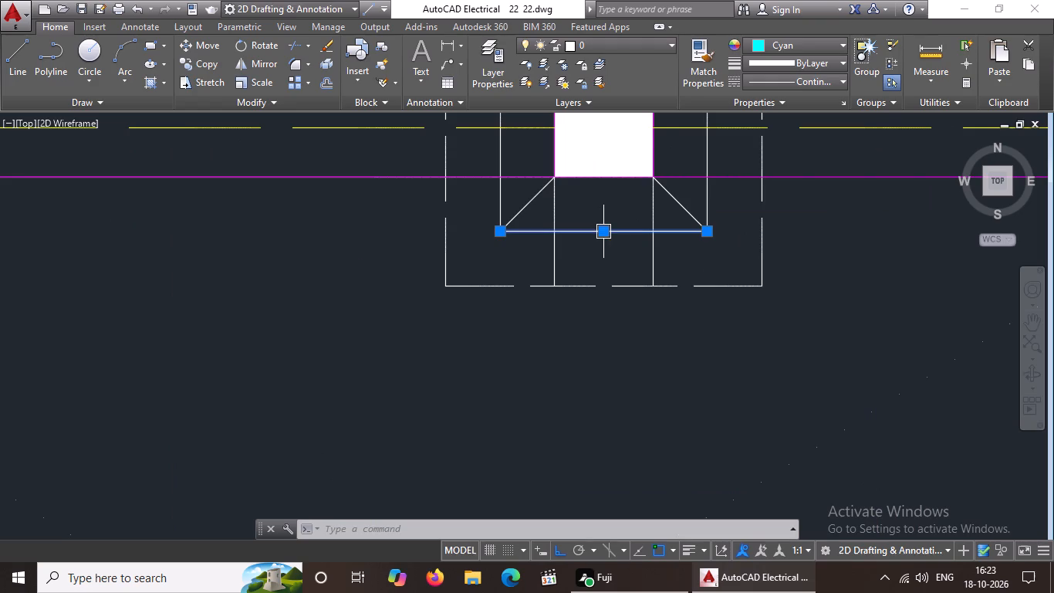
{"action": "left_click", "coordinate": [812, 43]}
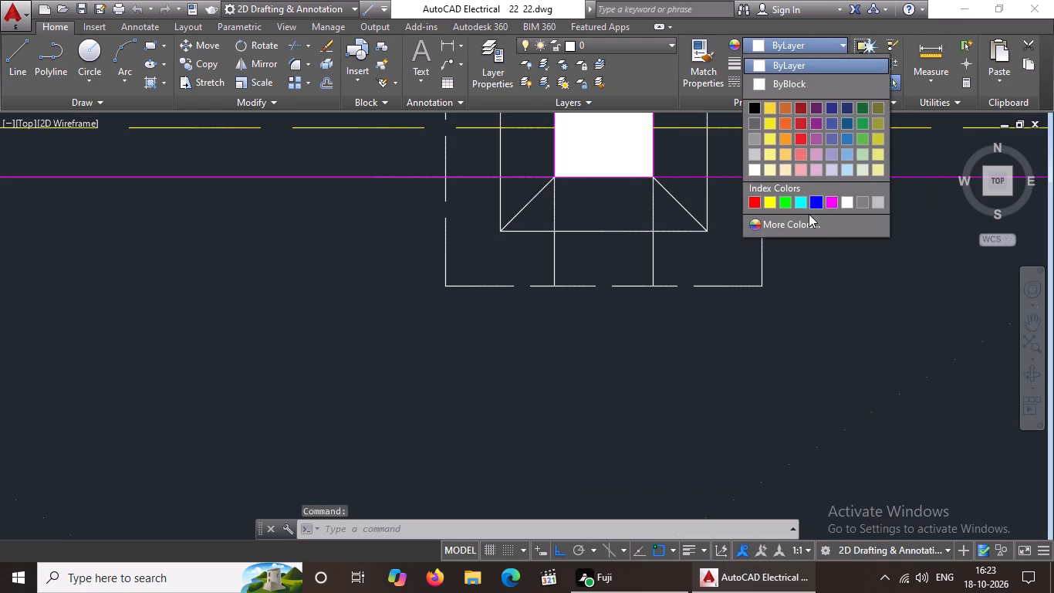
{"action": "left_click", "coordinate": [798, 197]}
{"action": "key", "text": "Escape"}
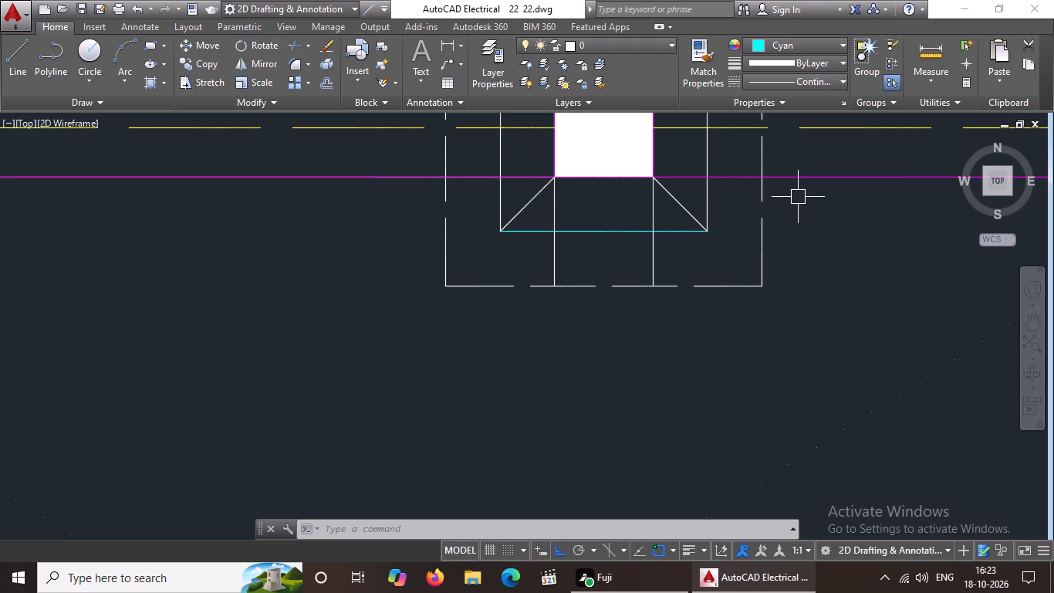
{"action": "left_click", "coordinate": [691, 215]}
{"action": "left_click", "coordinate": [775, 48]}
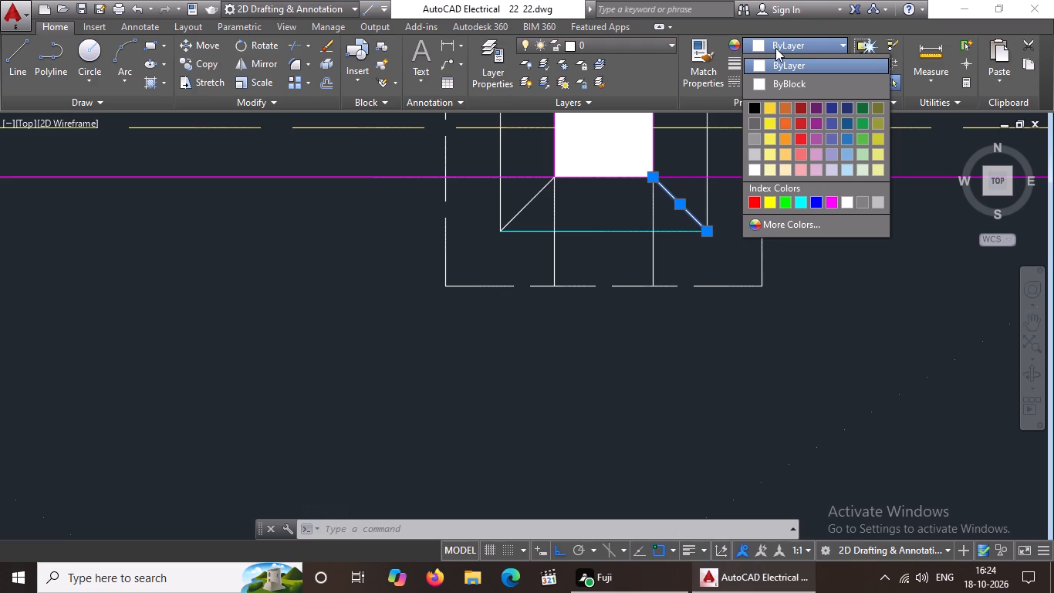
{"action": "left_click", "coordinate": [802, 205]}
{"action": "key", "text": "Escape"}
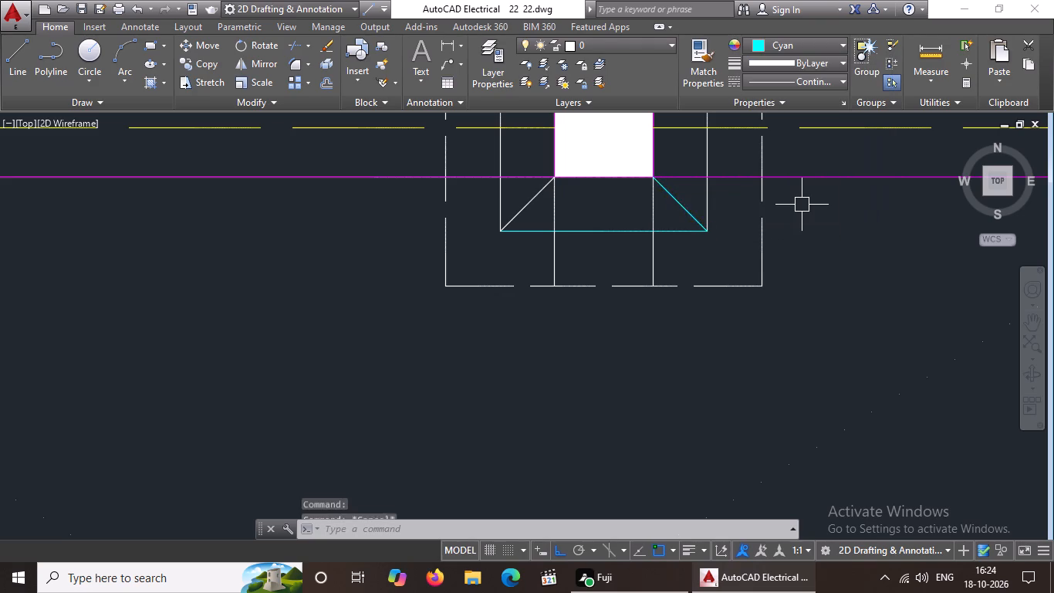
Set the whole inner square and all corner diagonals of that middle footing to cyan.
{"action": "scroll", "coordinate": [667, 197], "scroll_direction": "down", "scroll_amount": 2}
{"action": "middle_click_drag", "start_coordinate": [669, 191], "coordinate": [667, 253]}
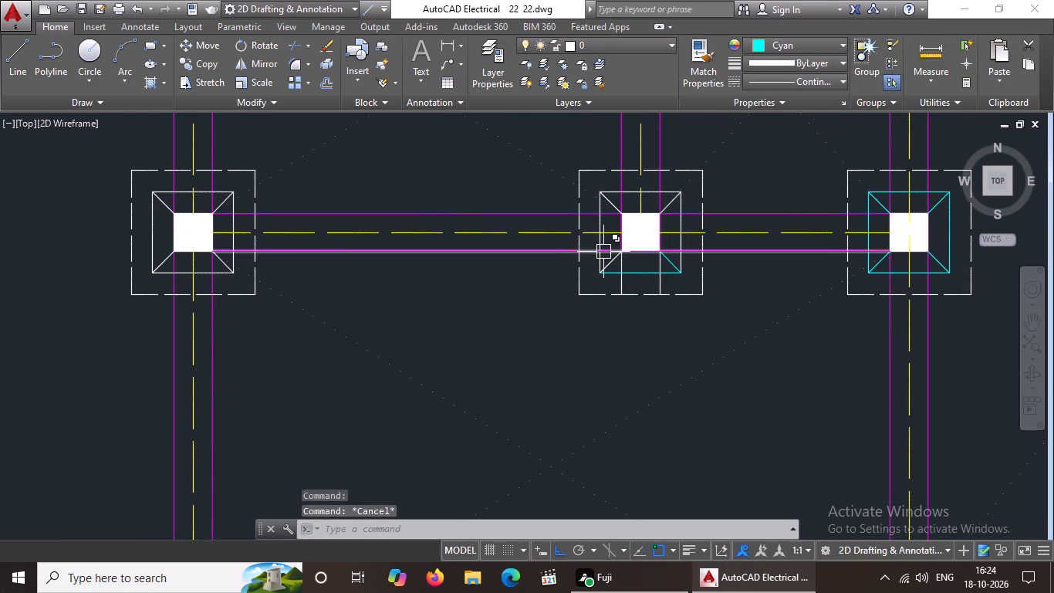
{"action": "left_click", "coordinate": [596, 181]}
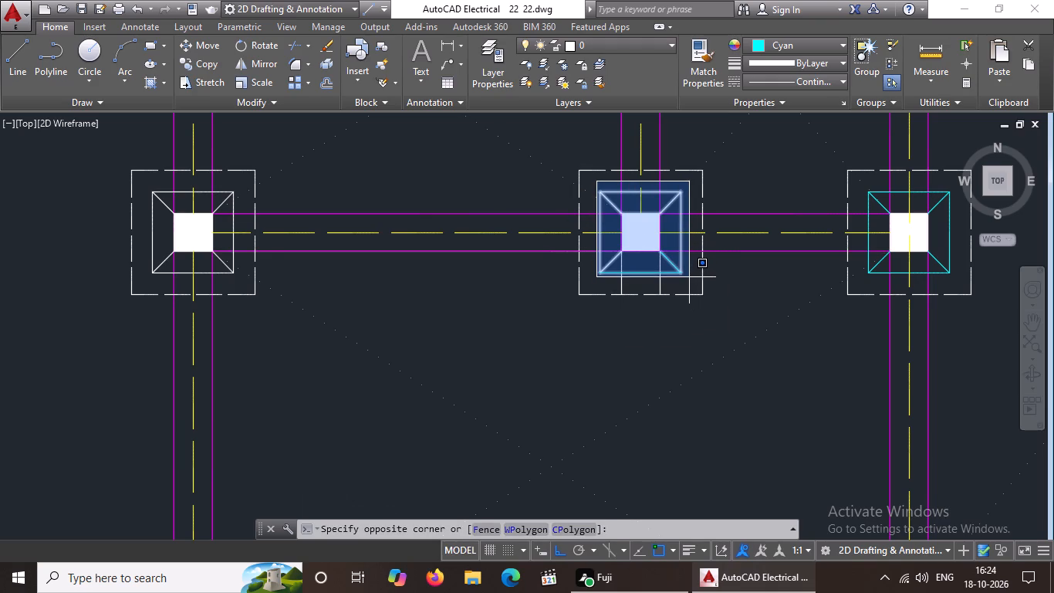
{"action": "left_click", "coordinate": [689, 277]}
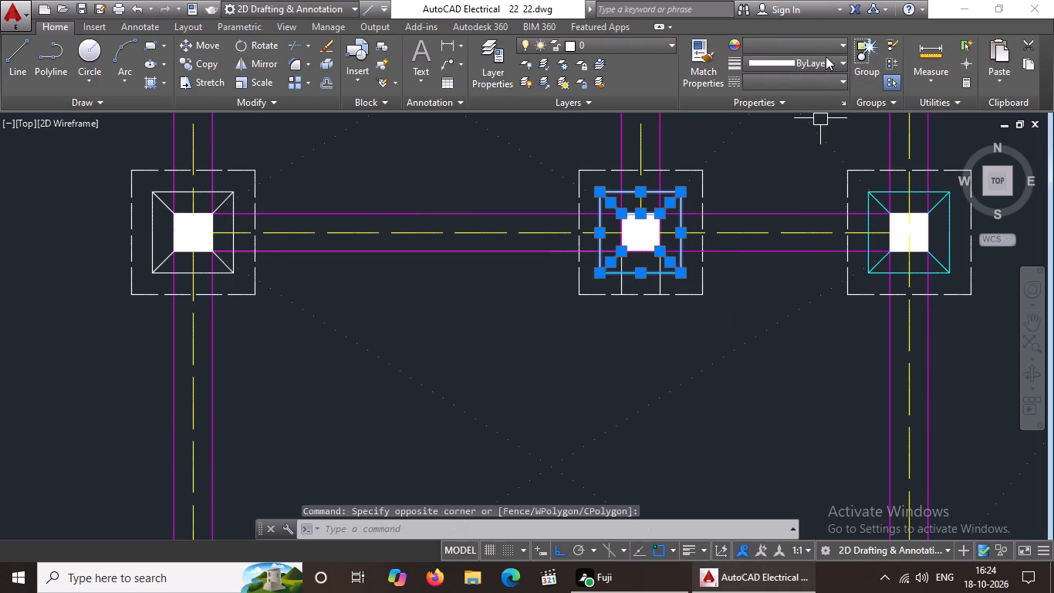
{"action": "left_click", "coordinate": [826, 44]}
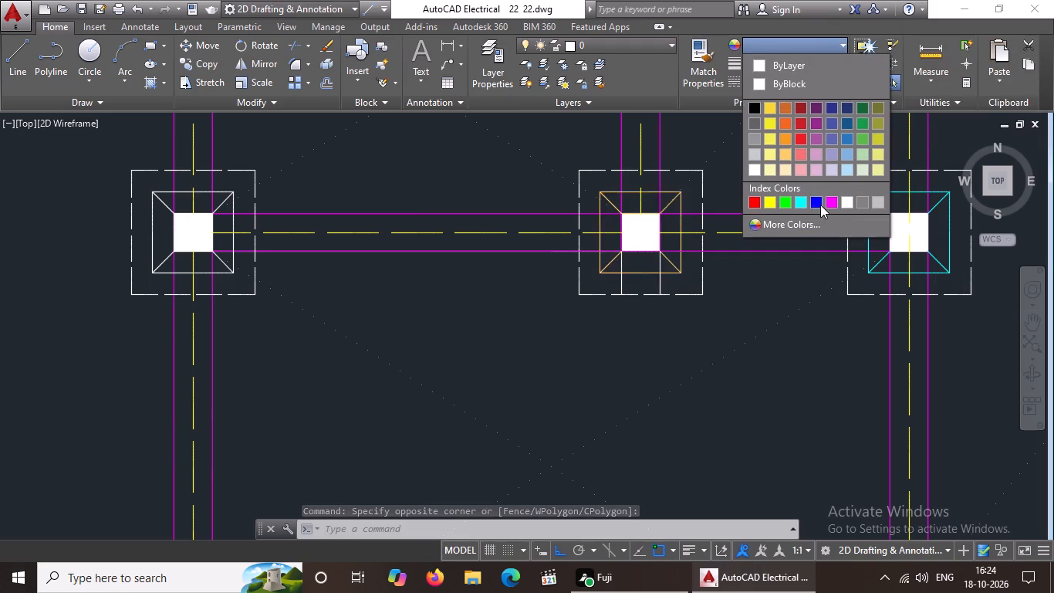
{"action": "left_click", "coordinate": [802, 199]}
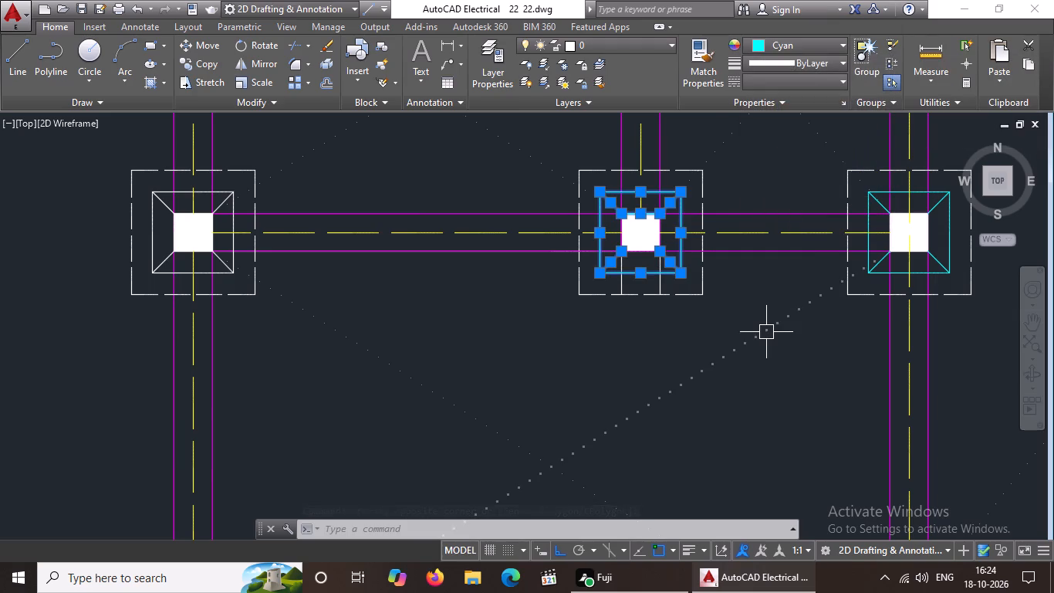
{"action": "key", "text": "Escape"}
Set the inner square, corner diagonals and column outline of the lower-left bay's upper-left footing to cyan.
{"action": "scroll", "coordinate": [707, 286], "scroll_direction": "down", "scroll_amount": 2}
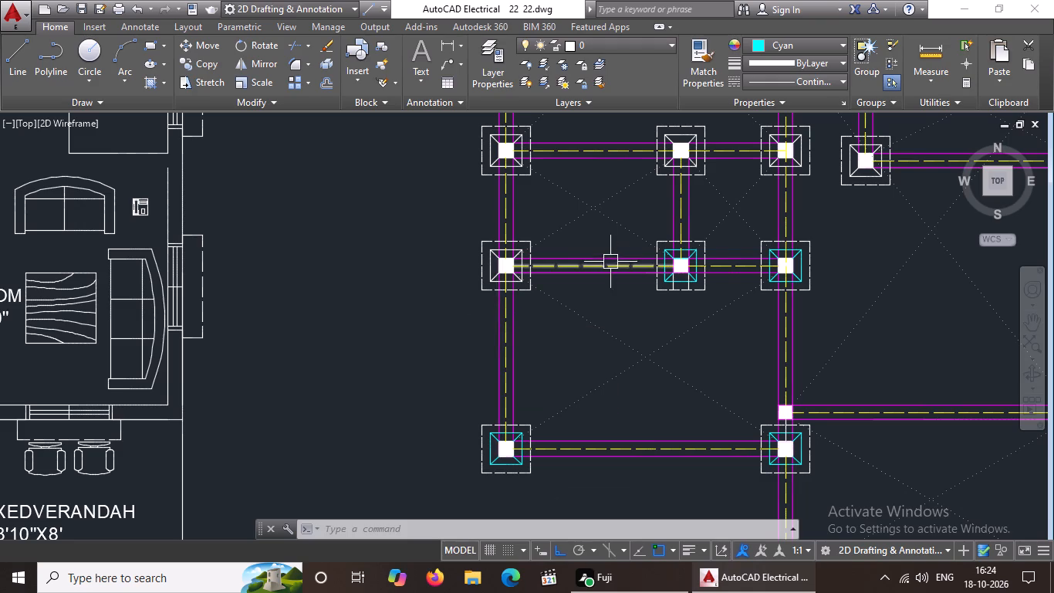
{"action": "scroll", "coordinate": [578, 275], "scroll_direction": "up", "scroll_amount": 3}
{"action": "left_click", "coordinate": [204, 161]}
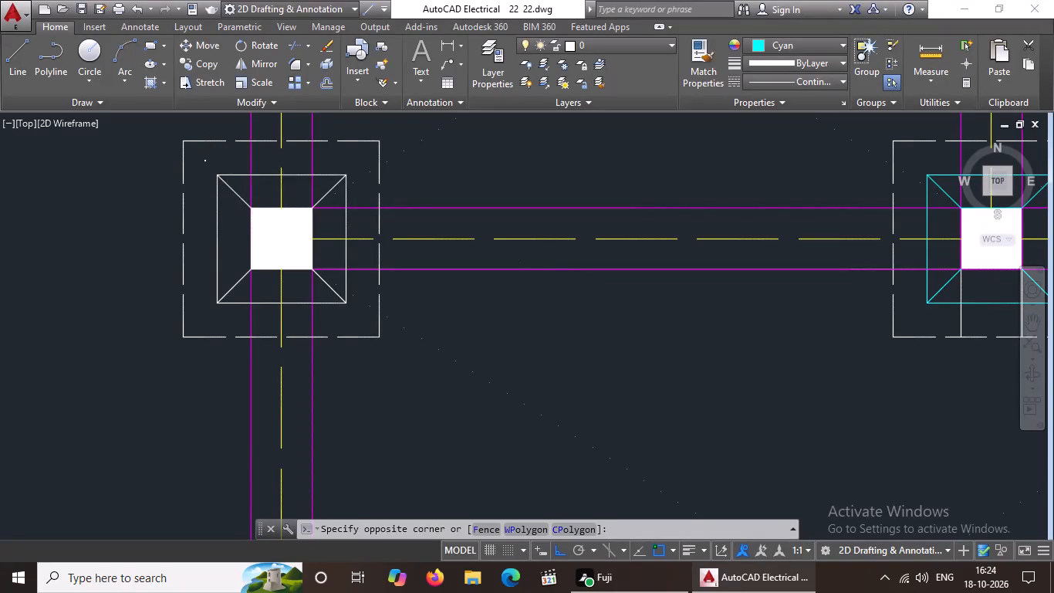
{"action": "left_click", "coordinate": [357, 312]}
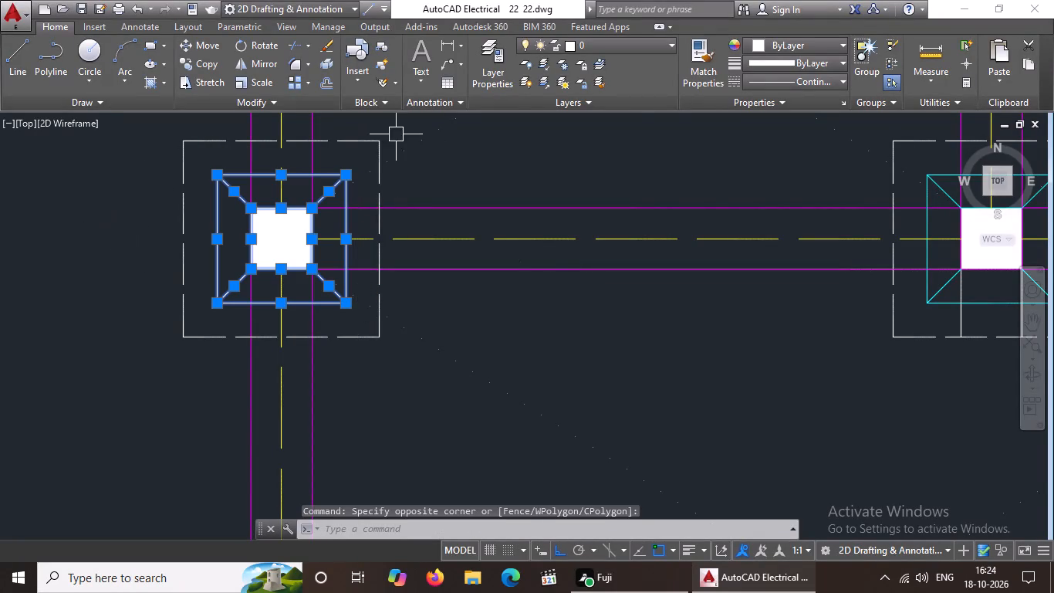
{"action": "left_click", "coordinate": [817, 41]}
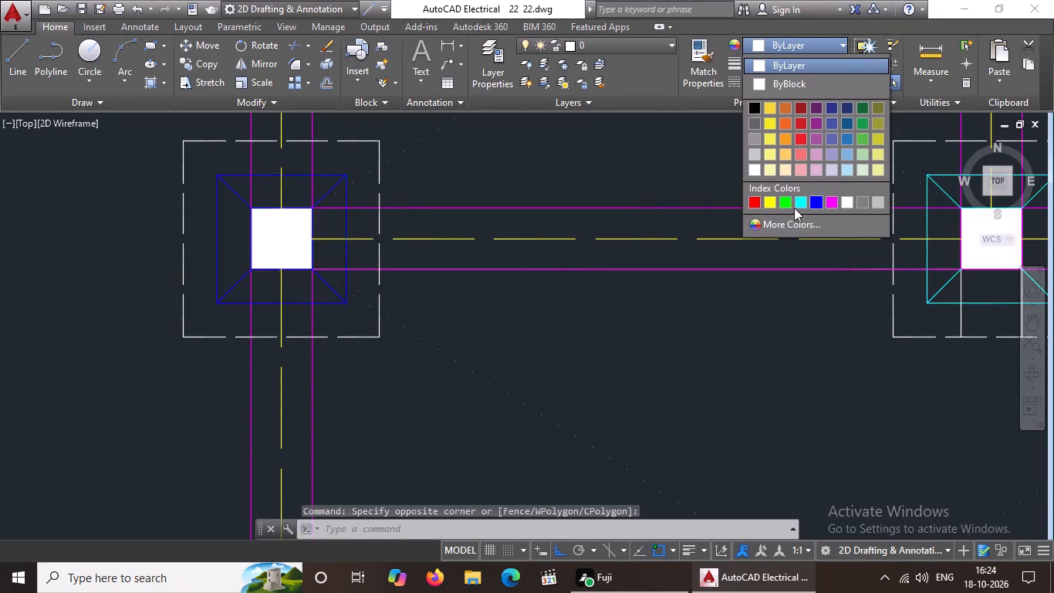
{"action": "left_click", "coordinate": [801, 201]}
{"action": "scroll", "coordinate": [801, 201], "scroll_direction": "down", "scroll_amount": 3}
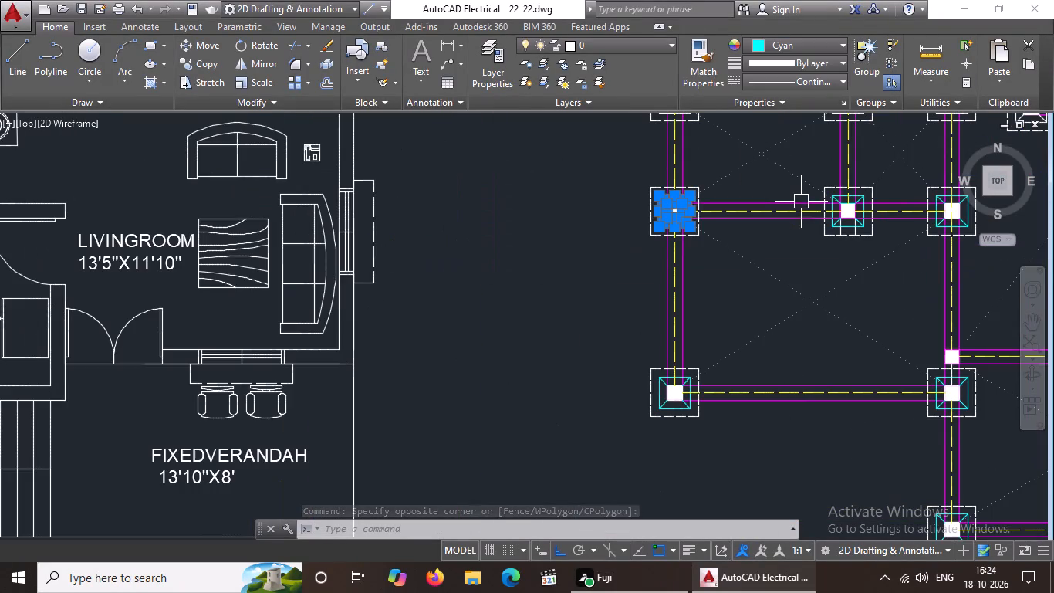
{"action": "middle_click_drag", "start_coordinate": [796, 197], "coordinate": [676, 284]}
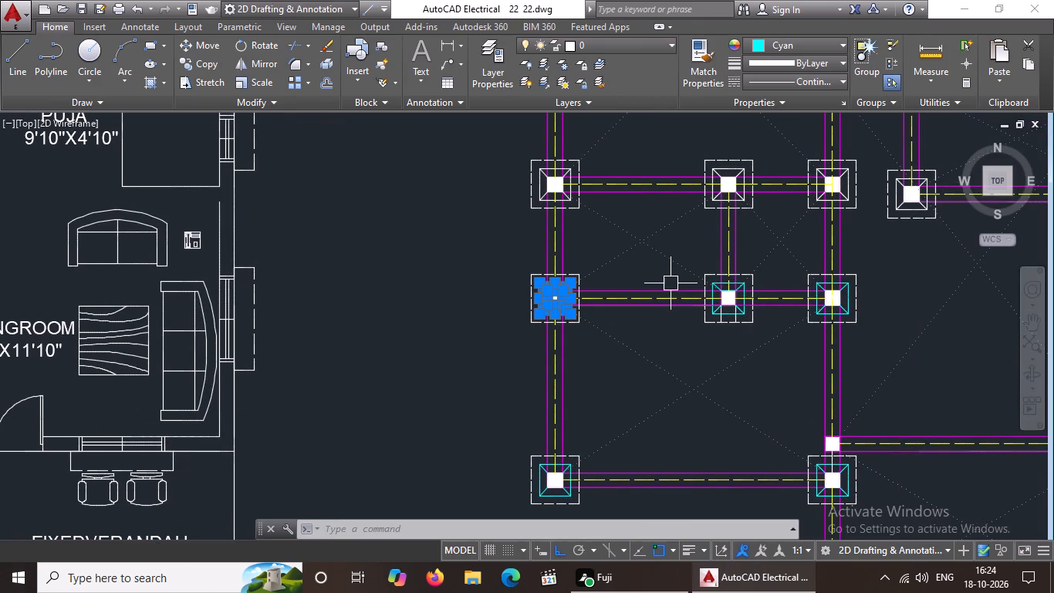
{"action": "key", "text": "Escape"}
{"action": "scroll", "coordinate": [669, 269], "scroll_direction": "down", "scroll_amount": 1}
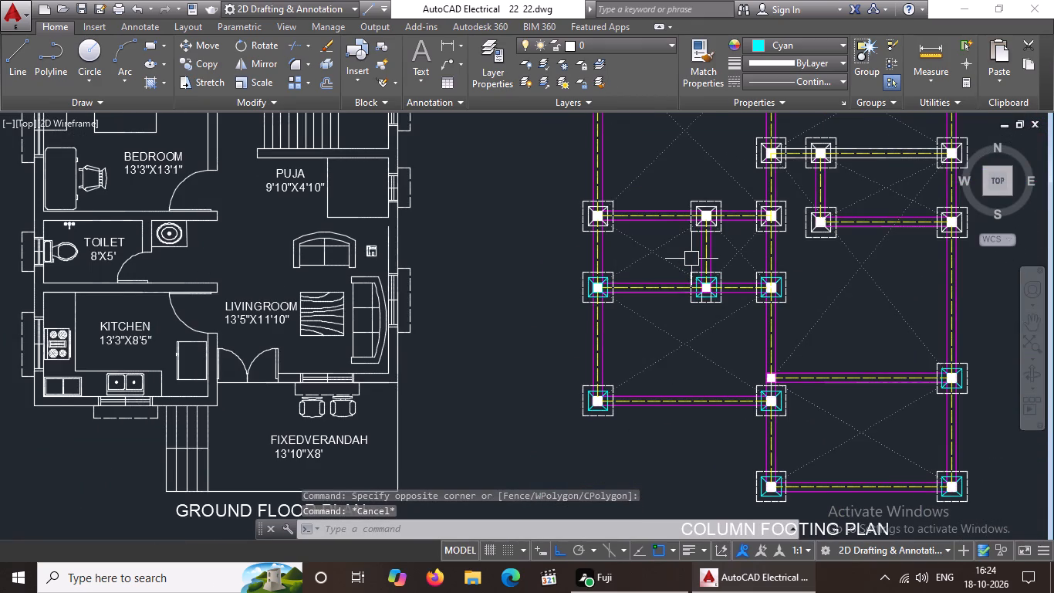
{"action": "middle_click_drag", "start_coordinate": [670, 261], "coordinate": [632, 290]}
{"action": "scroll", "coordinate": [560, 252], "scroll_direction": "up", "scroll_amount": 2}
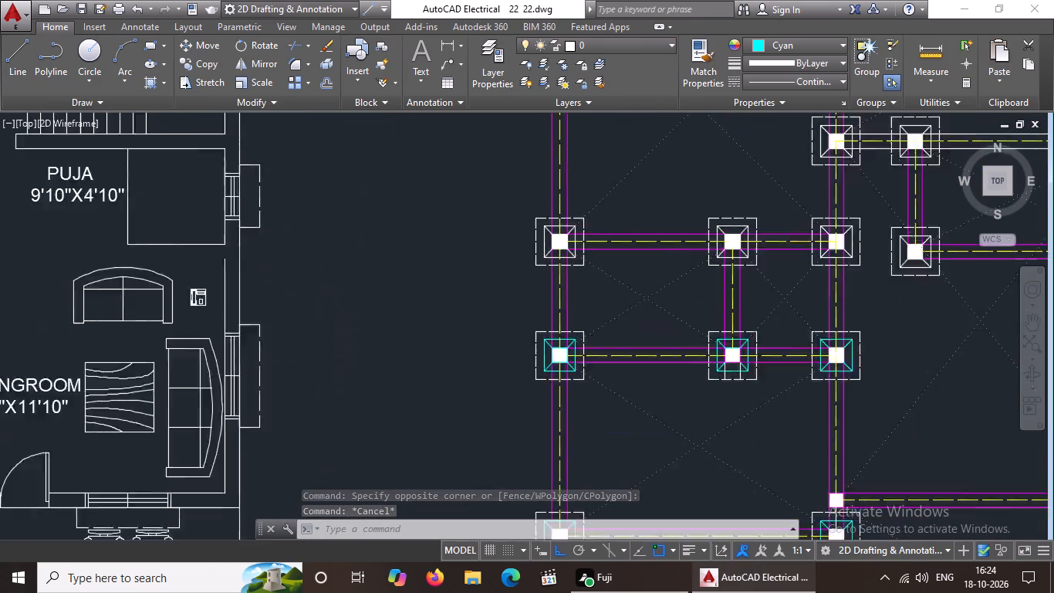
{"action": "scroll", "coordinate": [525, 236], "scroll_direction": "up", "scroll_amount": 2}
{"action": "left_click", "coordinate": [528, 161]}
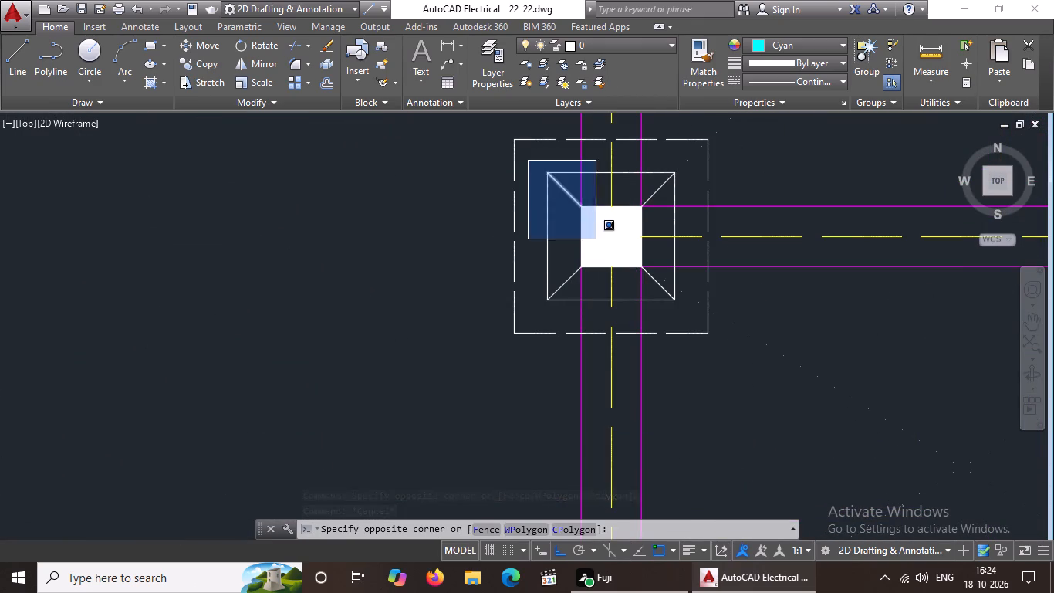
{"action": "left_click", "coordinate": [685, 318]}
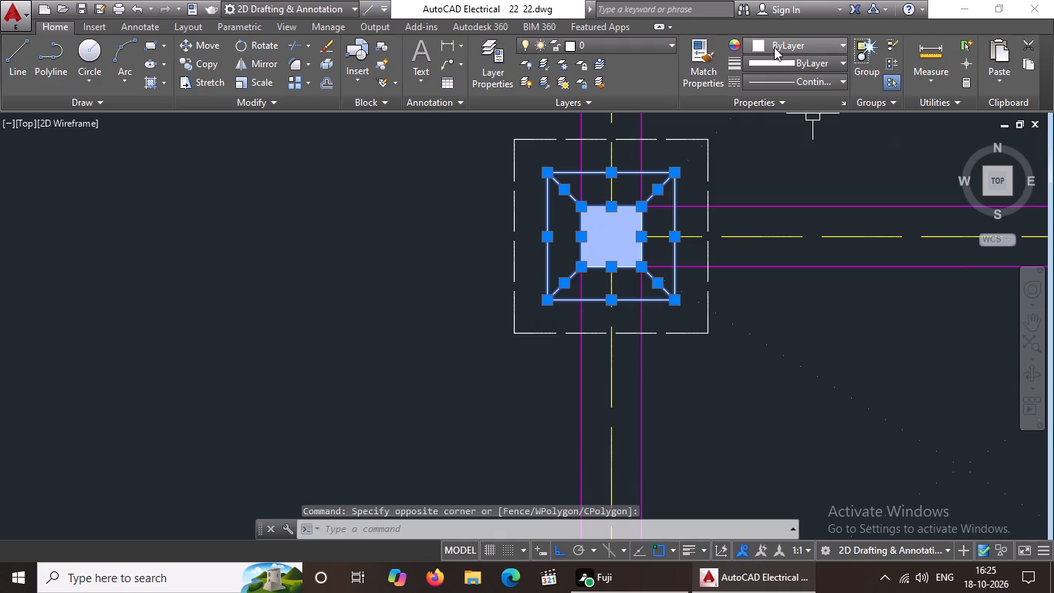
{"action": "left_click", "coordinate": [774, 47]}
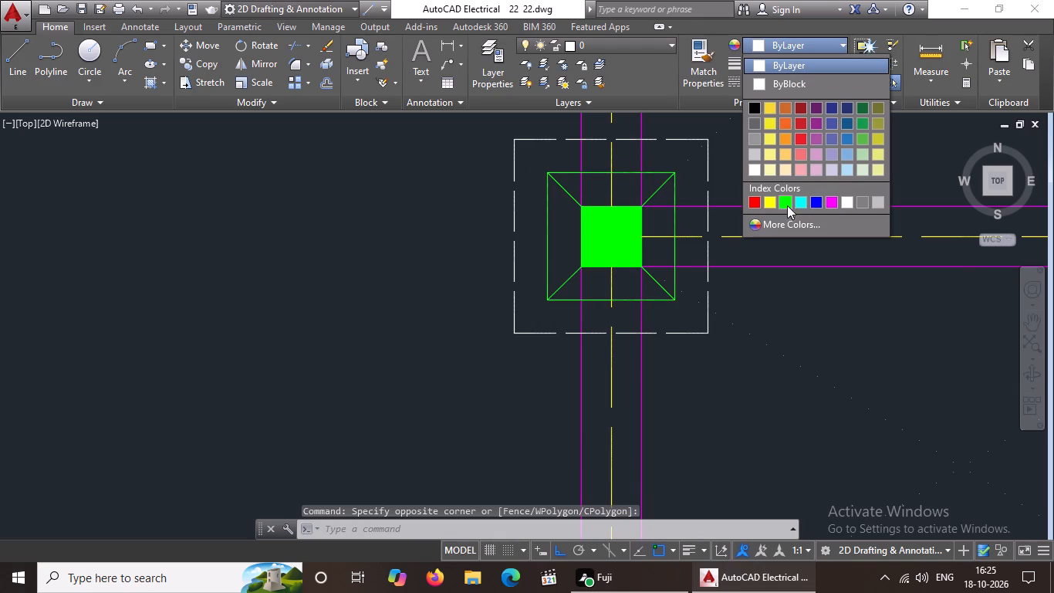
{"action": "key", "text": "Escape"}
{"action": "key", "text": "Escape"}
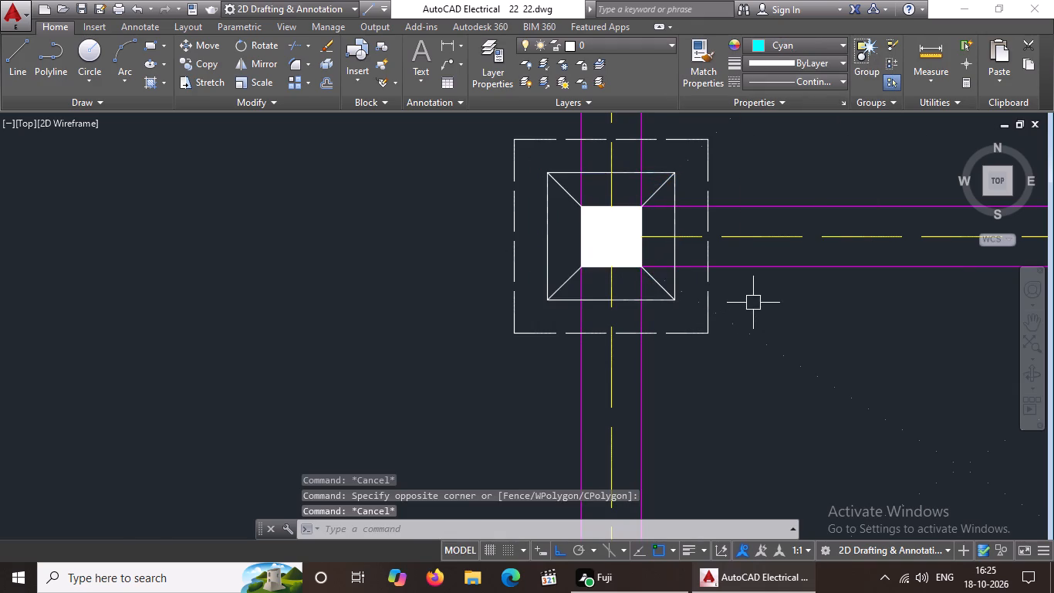
Set the inner square, corner diagonals and column outline to cyan on the left footing one row above the lower-left bay.
{"action": "scroll", "coordinate": [755, 302], "scroll_direction": "down", "scroll_amount": 3}
{"action": "middle_click_drag", "start_coordinate": [798, 309], "coordinate": [745, 308]}
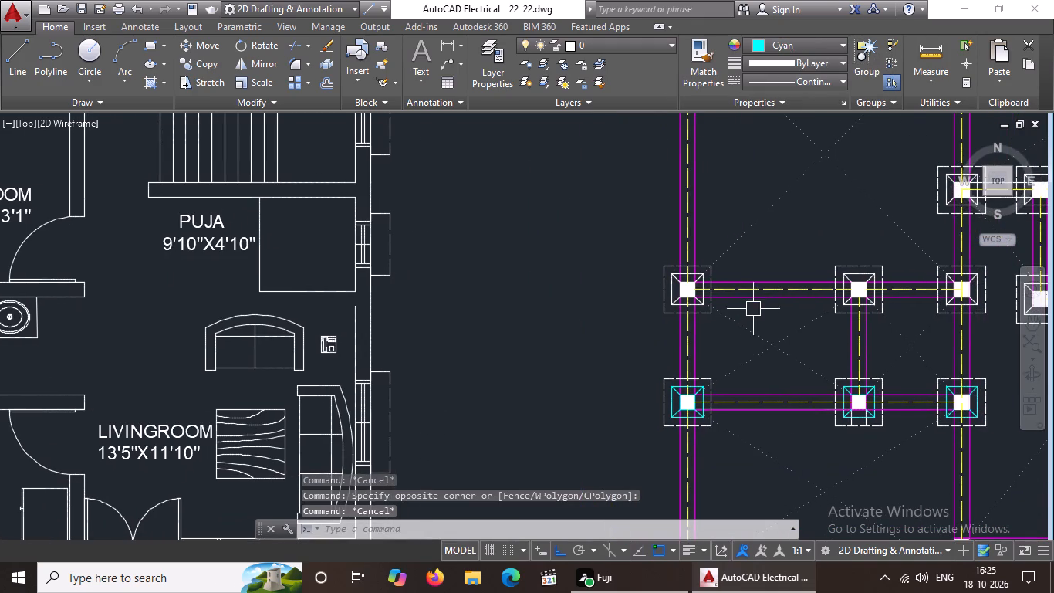
{"action": "scroll", "coordinate": [756, 307], "scroll_direction": "up", "scroll_amount": 2}
{"action": "left_click", "coordinate": [529, 213]}
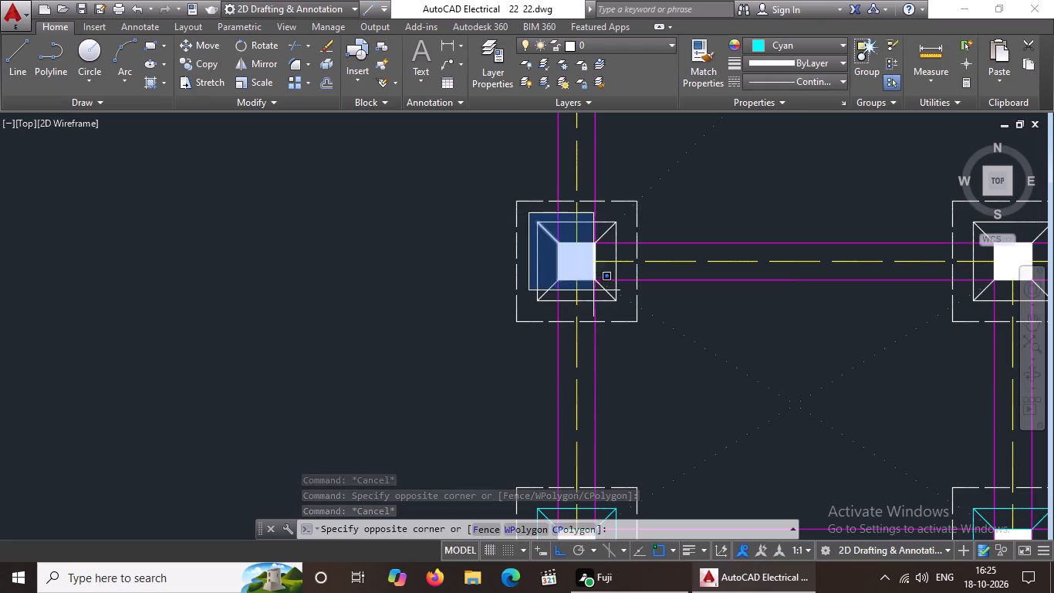
{"action": "left_click", "coordinate": [630, 310]}
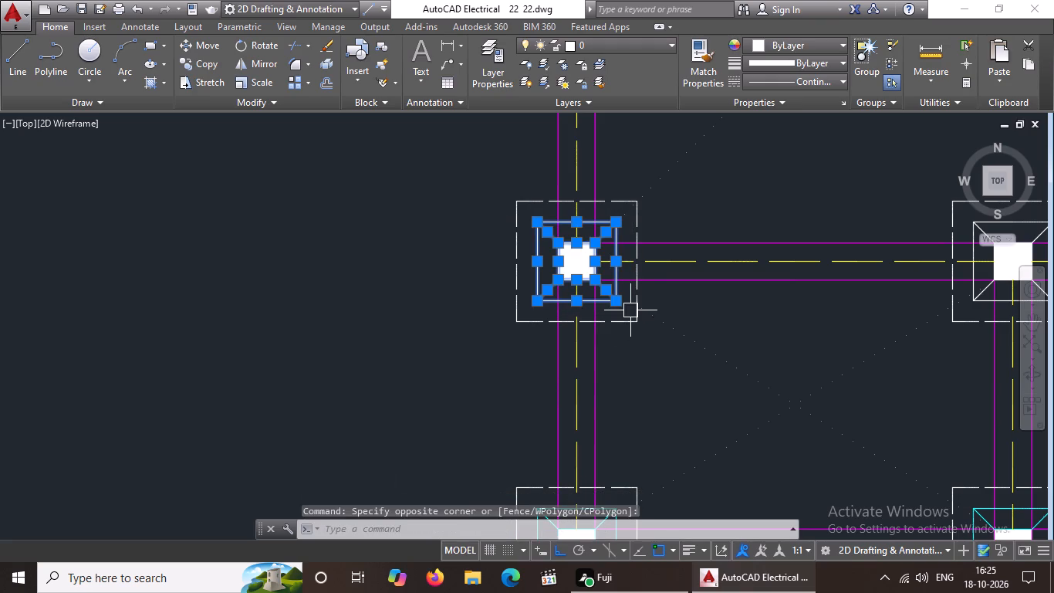
{"action": "left_click", "coordinate": [801, 48]}
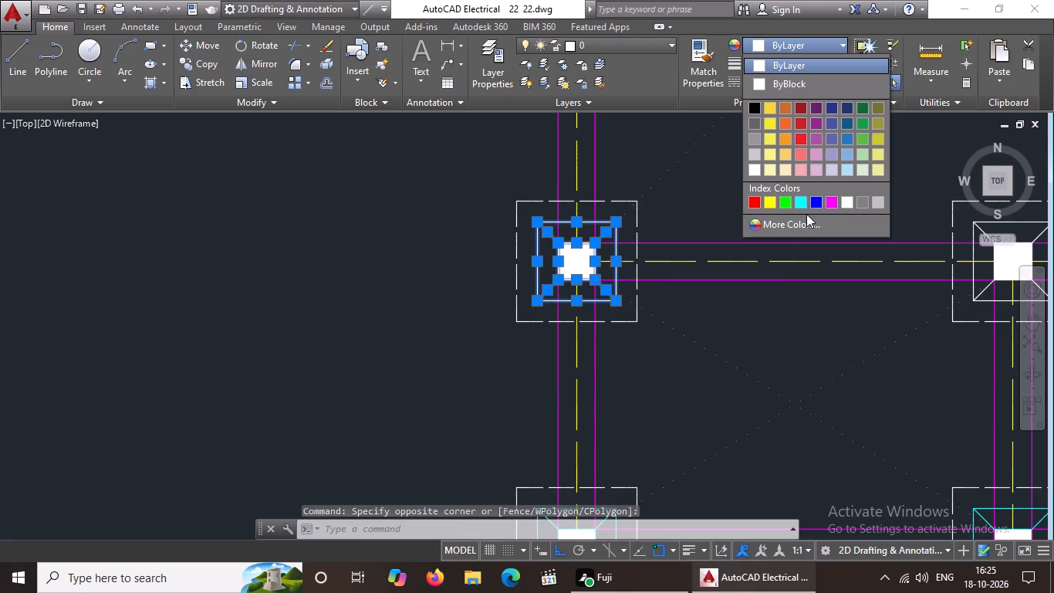
{"action": "left_click", "coordinate": [799, 203]}
{"action": "key", "text": "Escape"}
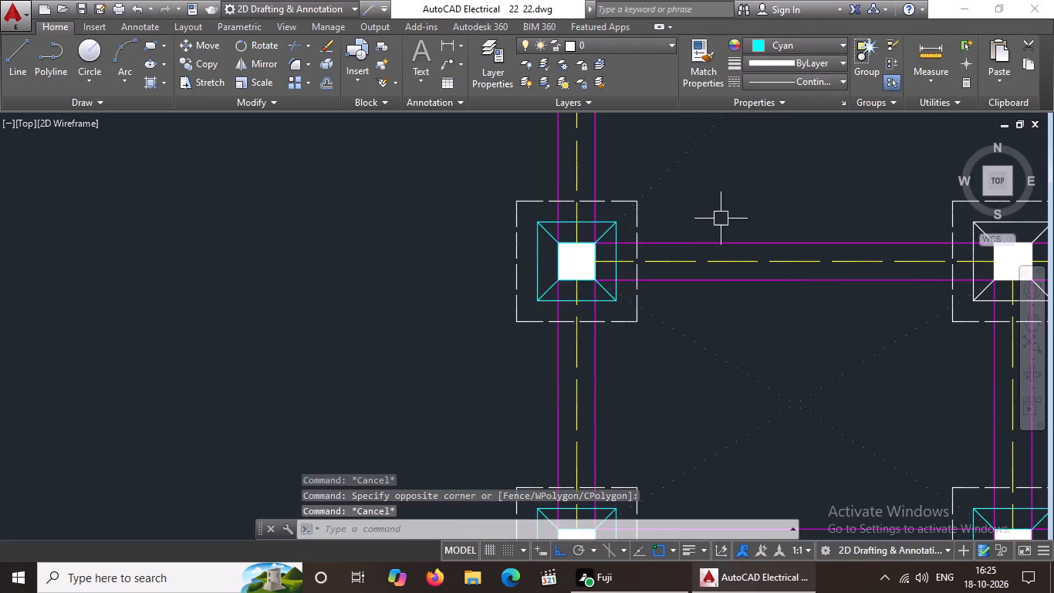
Set the inner square, corner diagonals and column outline of the middle footing in that same row to cyan.
{"action": "scroll", "coordinate": [721, 219], "scroll_direction": "down", "scroll_amount": 2}
{"action": "middle_click_drag", "start_coordinate": [743, 220], "coordinate": [504, 230]}
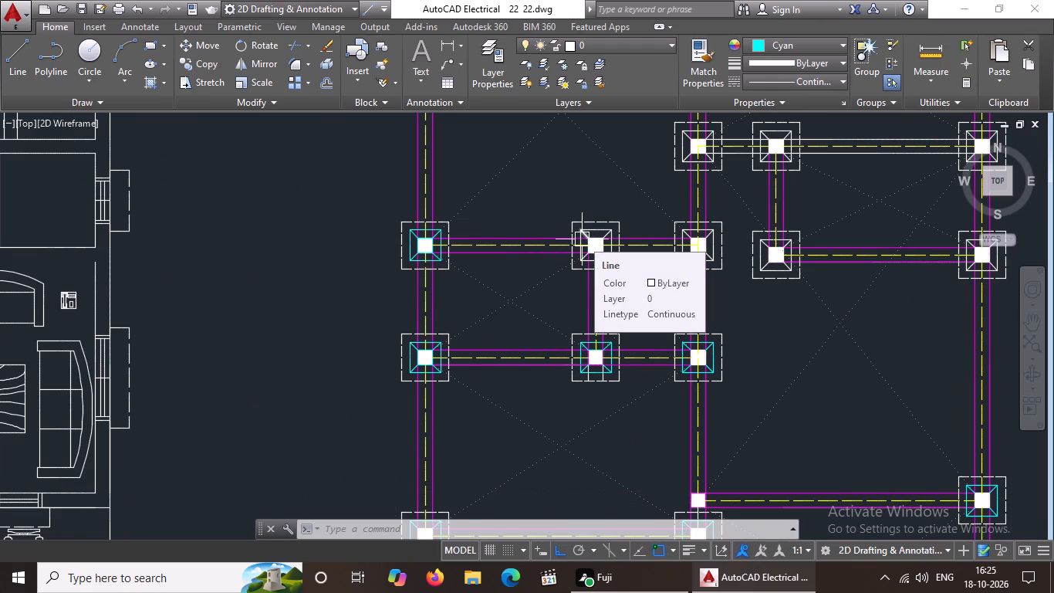
{"action": "scroll", "coordinate": [630, 268], "scroll_direction": "up", "scroll_amount": 2}
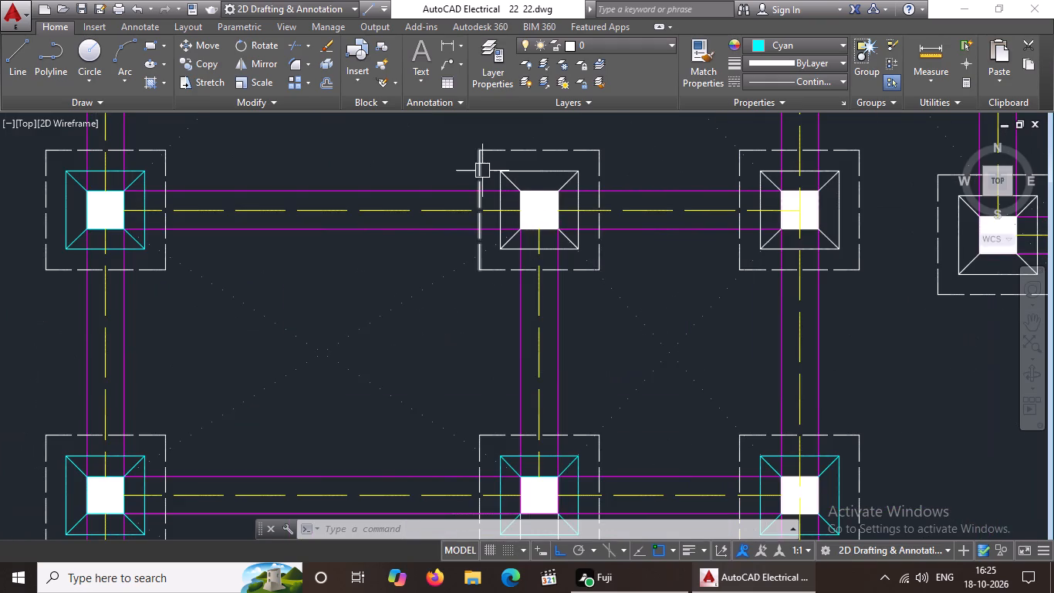
{"action": "scroll", "coordinate": [482, 171], "scroll_direction": "up", "scroll_amount": 1}
{"action": "left_click", "coordinate": [495, 161]}
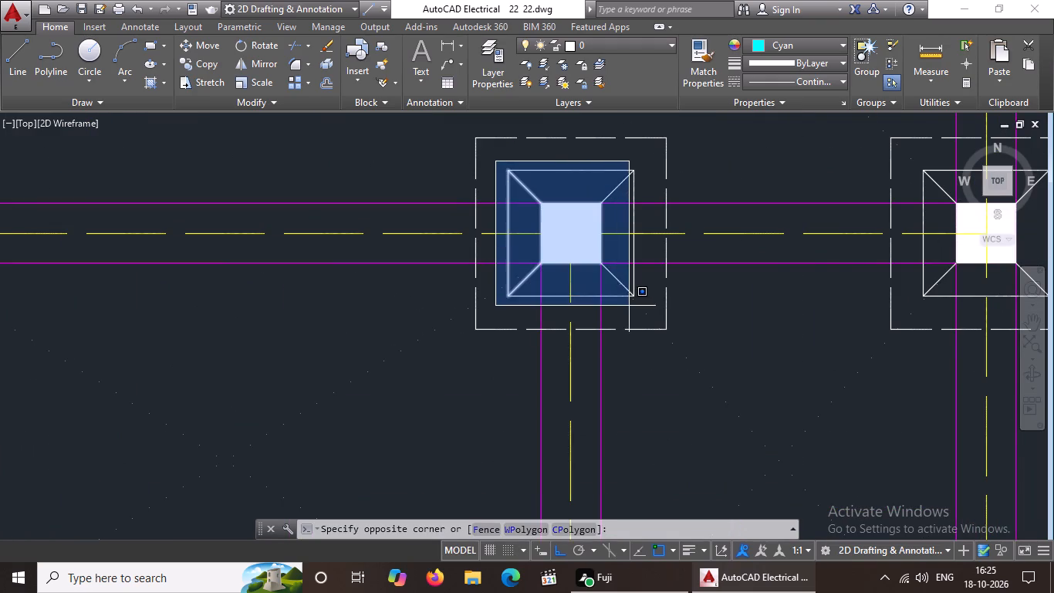
{"action": "left_click", "coordinate": [648, 308]}
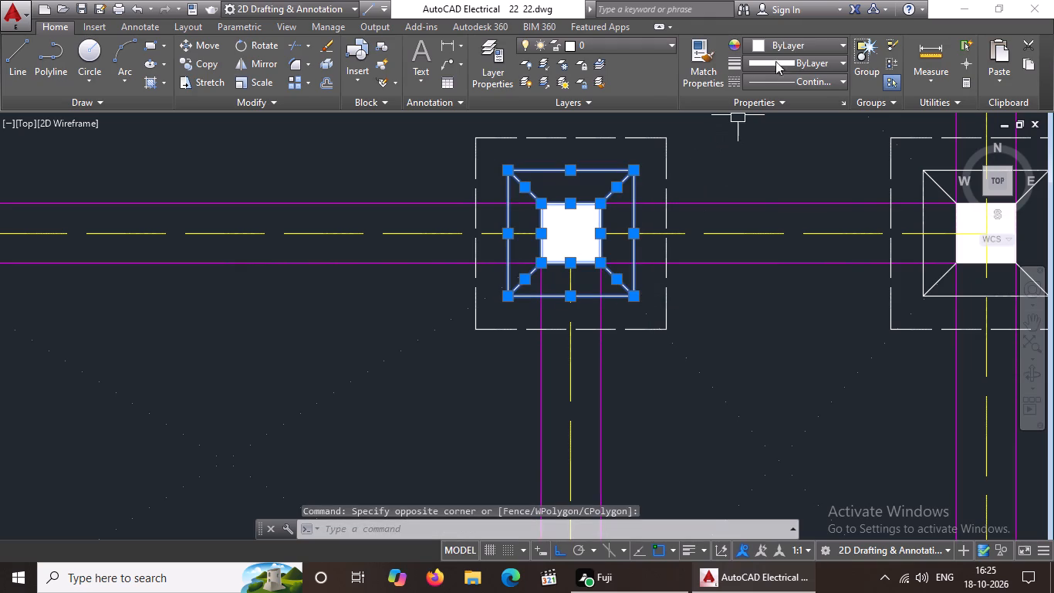
{"action": "left_click", "coordinate": [793, 46]}
{"action": "left_click", "coordinate": [799, 201]}
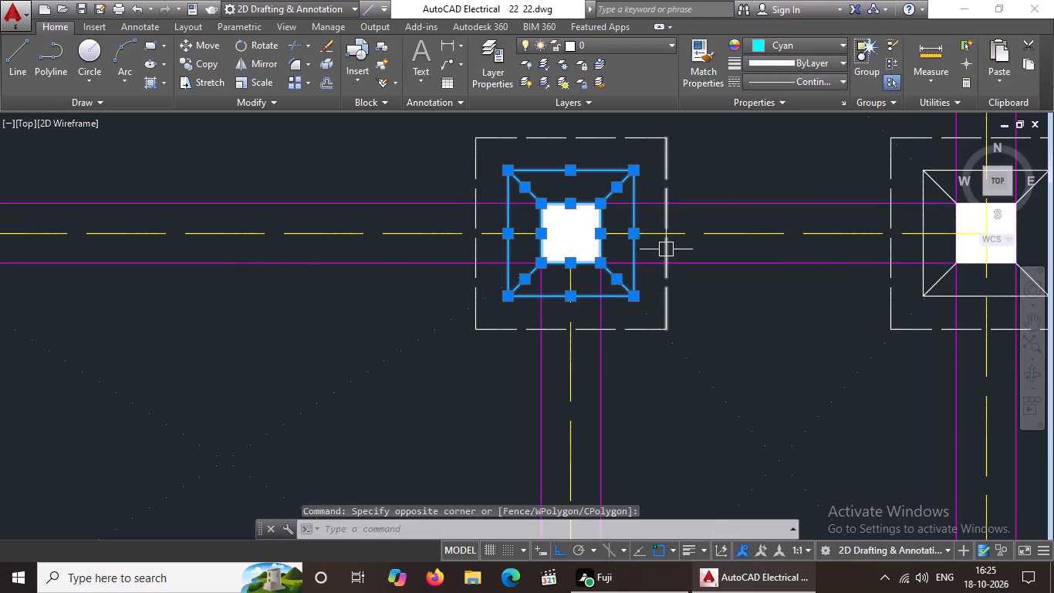
{"action": "key", "text": "Escape"}
Set the inner square, corner diagonals and column outline to cyan on the right footing of that same row.
{"action": "scroll", "coordinate": [684, 235], "scroll_direction": "down", "scroll_amount": 3}
{"action": "middle_click_drag", "start_coordinate": [757, 276], "coordinate": [701, 277]}
{"action": "scroll", "coordinate": [699, 235], "scroll_direction": "up", "scroll_amount": 3}
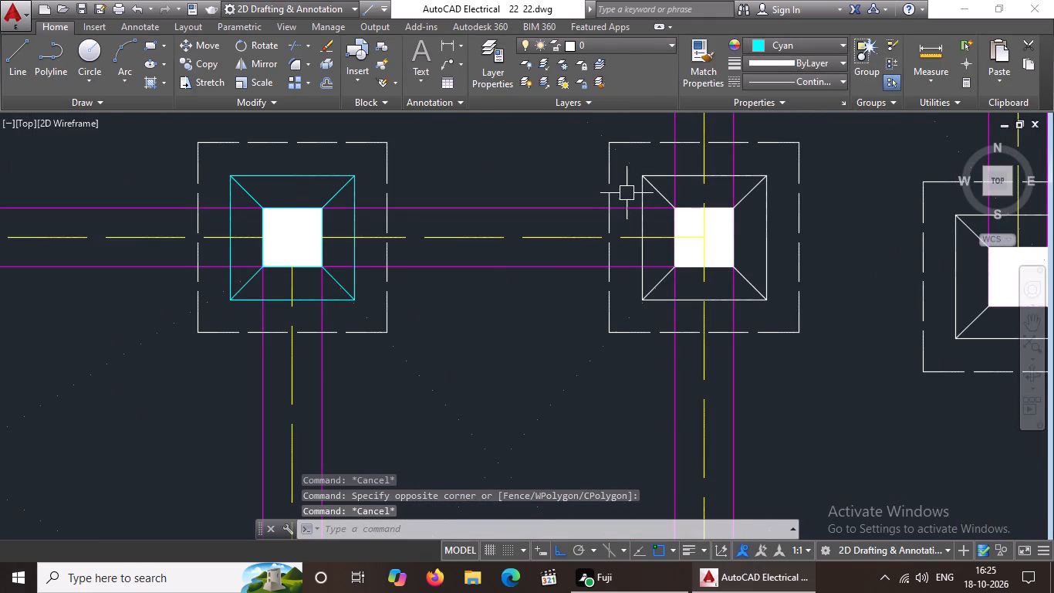
{"action": "scroll", "coordinate": [632, 174], "scroll_direction": "up", "scroll_amount": 2}
{"action": "left_click", "coordinate": [640, 141]}
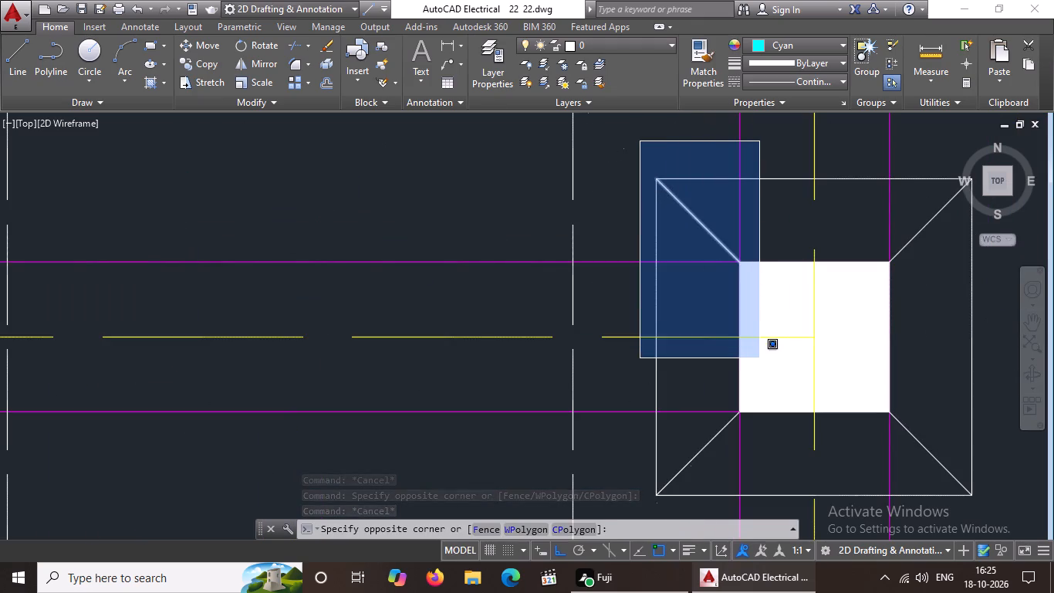
{"action": "scroll", "coordinate": [769, 348], "scroll_direction": "down", "scroll_amount": 4}
{"action": "scroll", "coordinate": [809, 371], "scroll_direction": "up", "scroll_amount": 3}
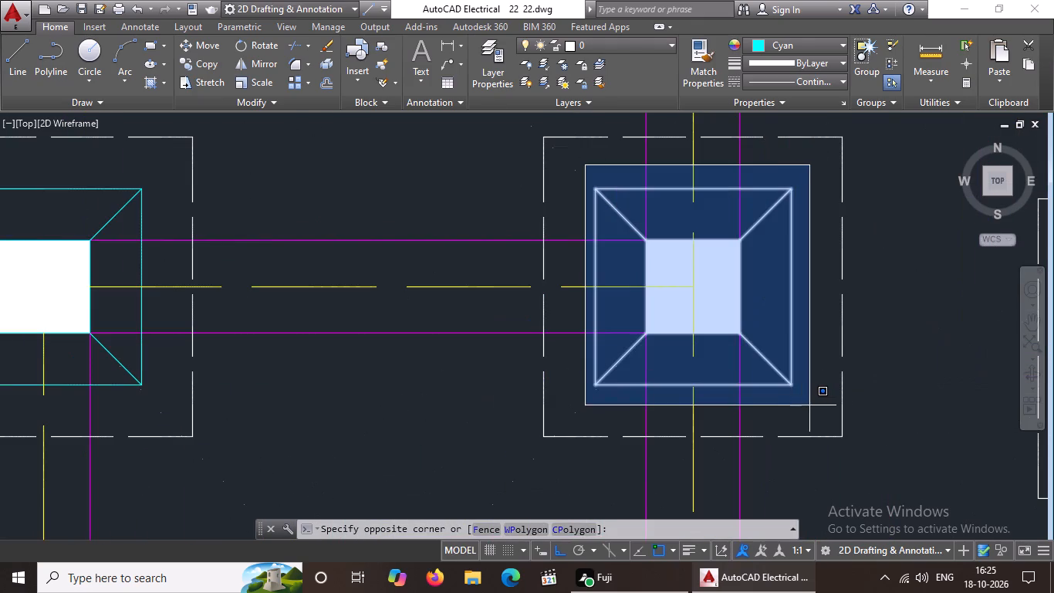
{"action": "left_click", "coordinate": [810, 405]}
{"action": "left_click", "coordinate": [784, 47]}
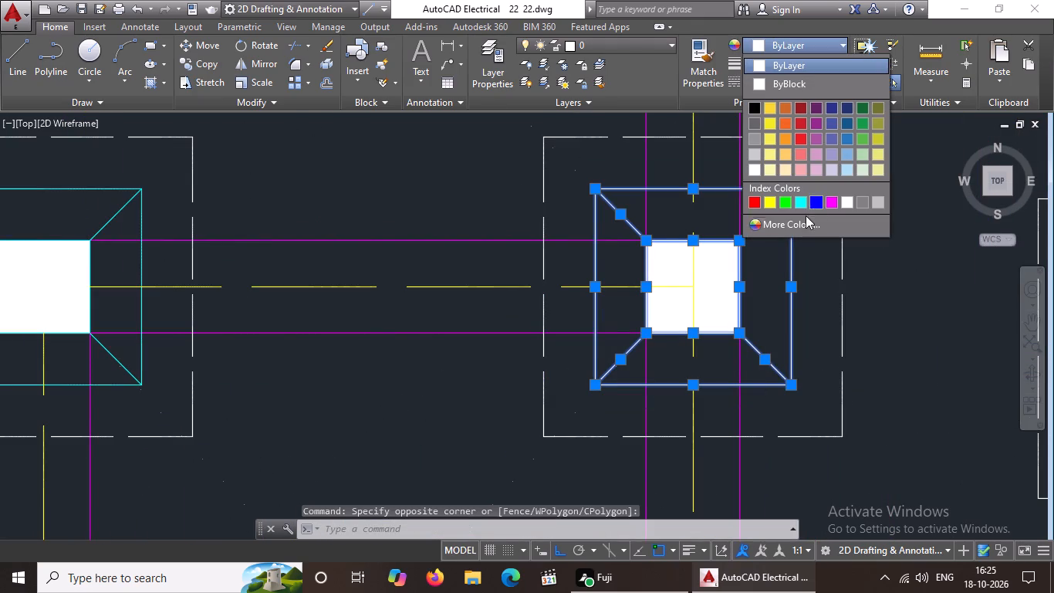
{"action": "left_click", "coordinate": [800, 202]}
{"action": "scroll", "coordinate": [755, 198], "scroll_direction": "down", "scroll_amount": 3}
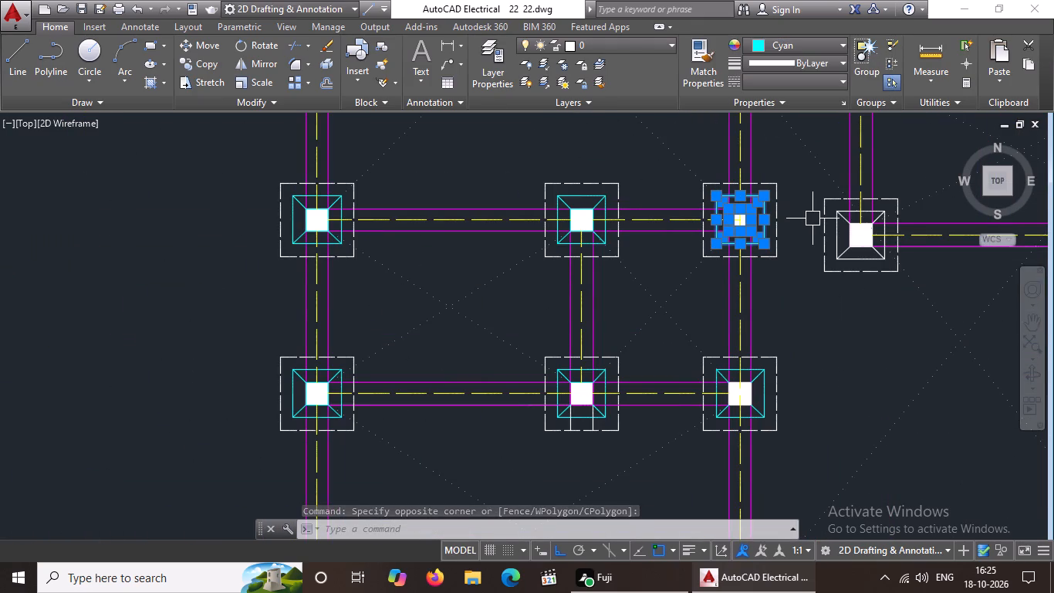
{"action": "key", "text": "Escape"}
Set the inner square, corner diagonals and column outline to cyan on the adjacent footing east of the central column line.
{"action": "scroll", "coordinate": [812, 219], "scroll_direction": "down", "scroll_amount": 2}
{"action": "scroll", "coordinate": [839, 226], "scroll_direction": "up", "scroll_amount": 5}
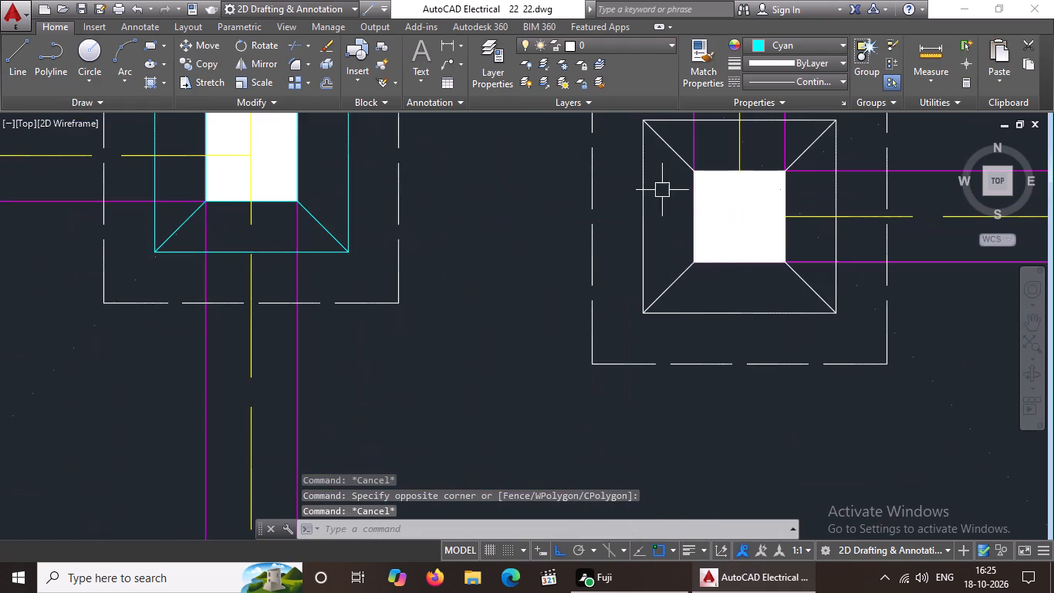
{"action": "scroll", "coordinate": [673, 153], "scroll_direction": "down", "scroll_amount": 3}
{"action": "middle_click_drag", "start_coordinate": [683, 213], "coordinate": [654, 284]}
{"action": "scroll", "coordinate": [691, 256], "scroll_direction": "down", "scroll_amount": 2}
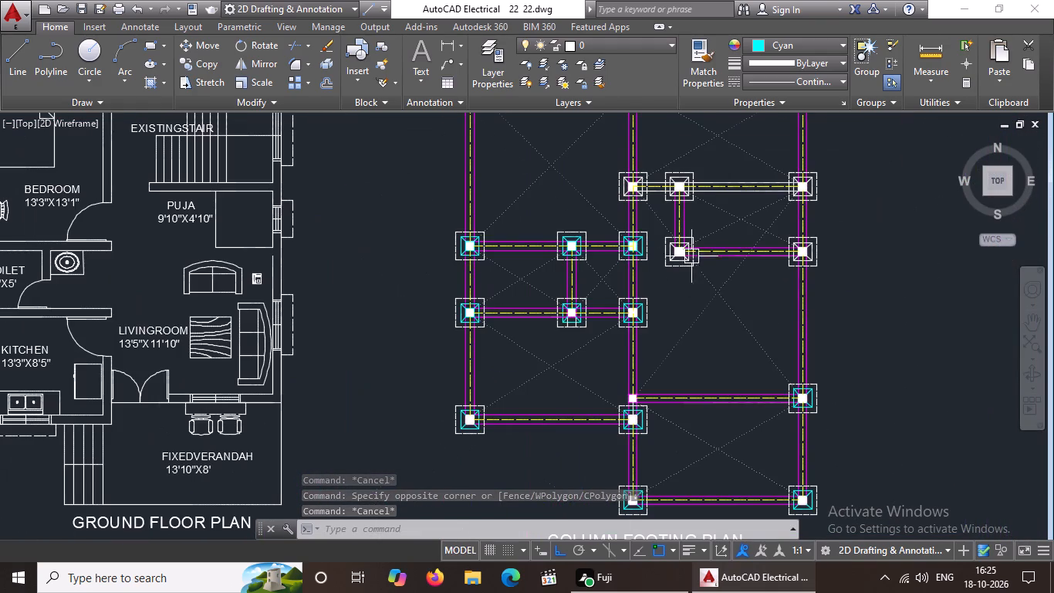
{"action": "scroll", "coordinate": [682, 235], "scroll_direction": "up", "scroll_amount": 2}
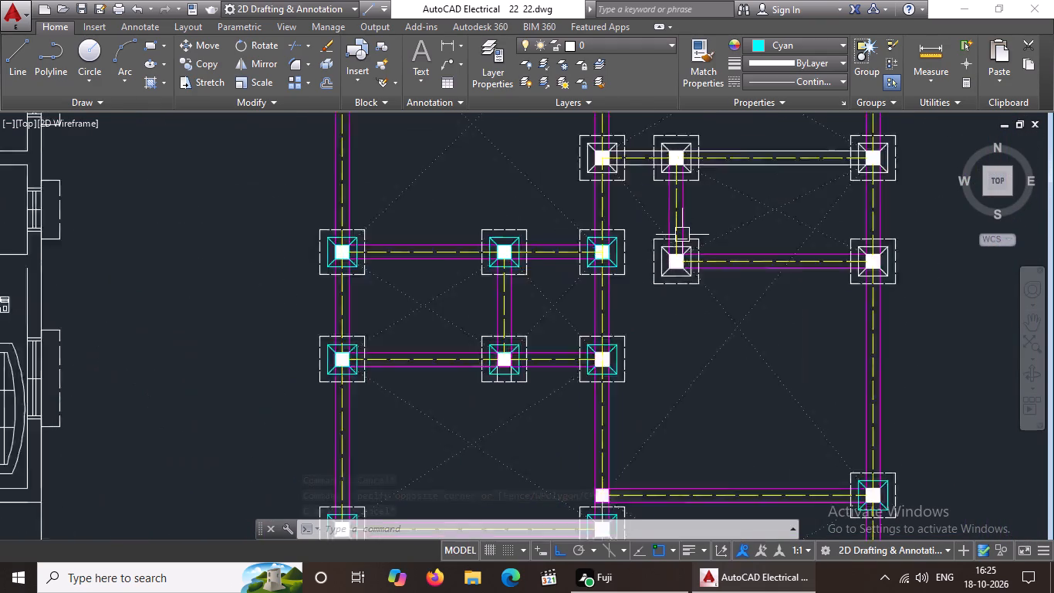
{"action": "scroll", "coordinate": [682, 235], "scroll_direction": "up", "scroll_amount": 2}
{"action": "left_click", "coordinate": [585, 266]}
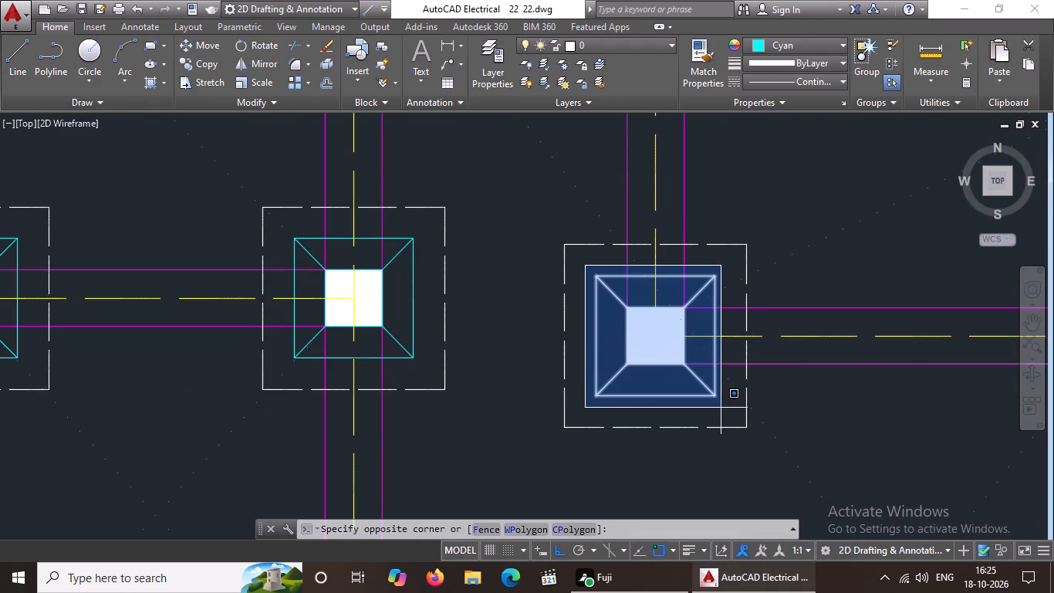
{"action": "left_click", "coordinate": [721, 407]}
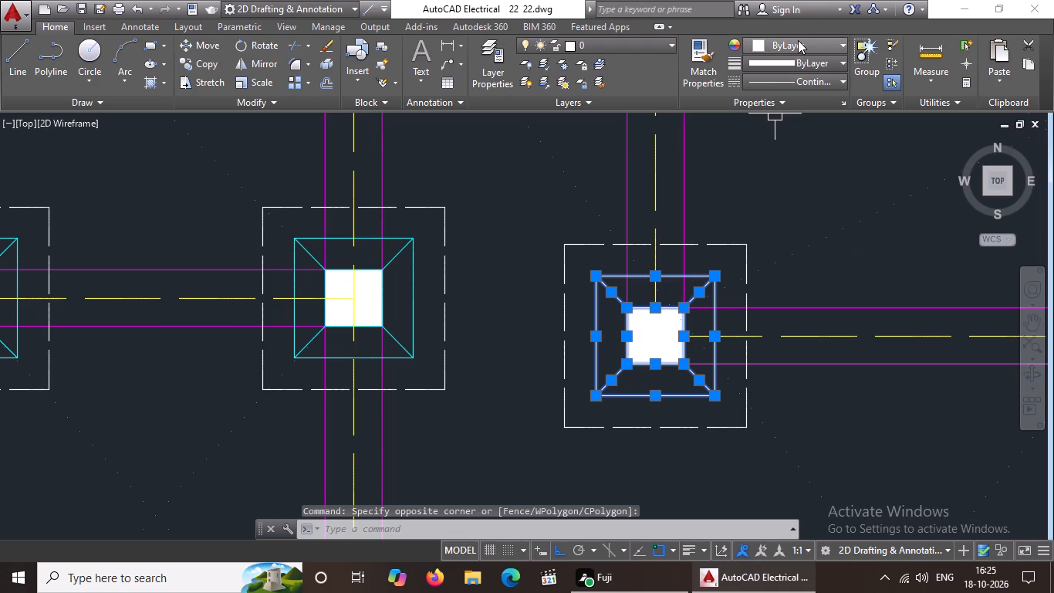
{"action": "left_click", "coordinate": [798, 40]}
{"action": "left_click", "coordinate": [798, 198]}
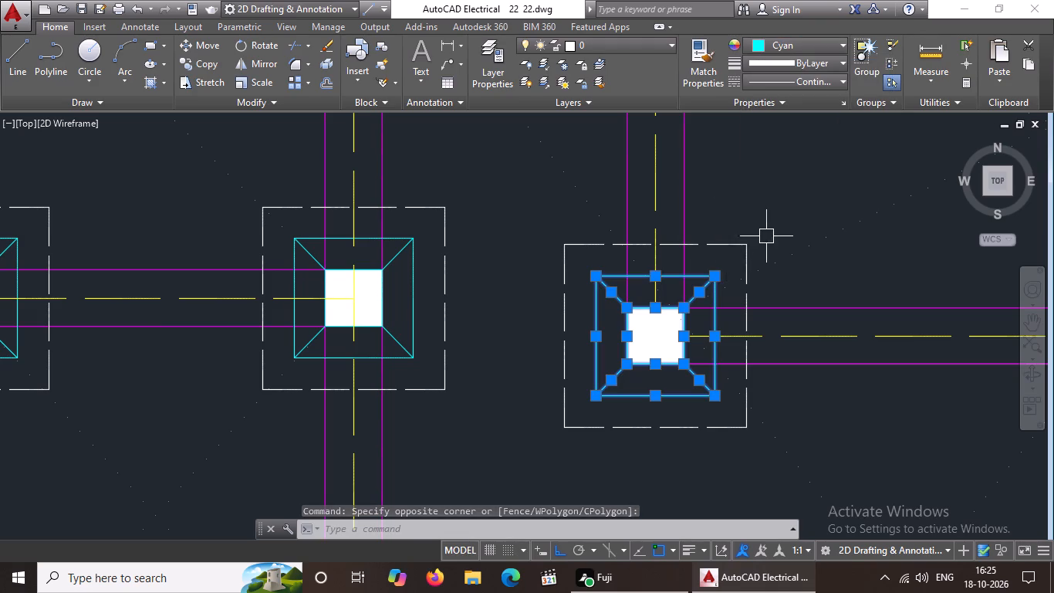
{"action": "scroll", "coordinate": [772, 233], "scroll_direction": "down", "scroll_amount": 3}
{"action": "scroll", "coordinate": [772, 237], "scroll_direction": "up", "scroll_amount": 3}
{"action": "key", "text": "Escape"}
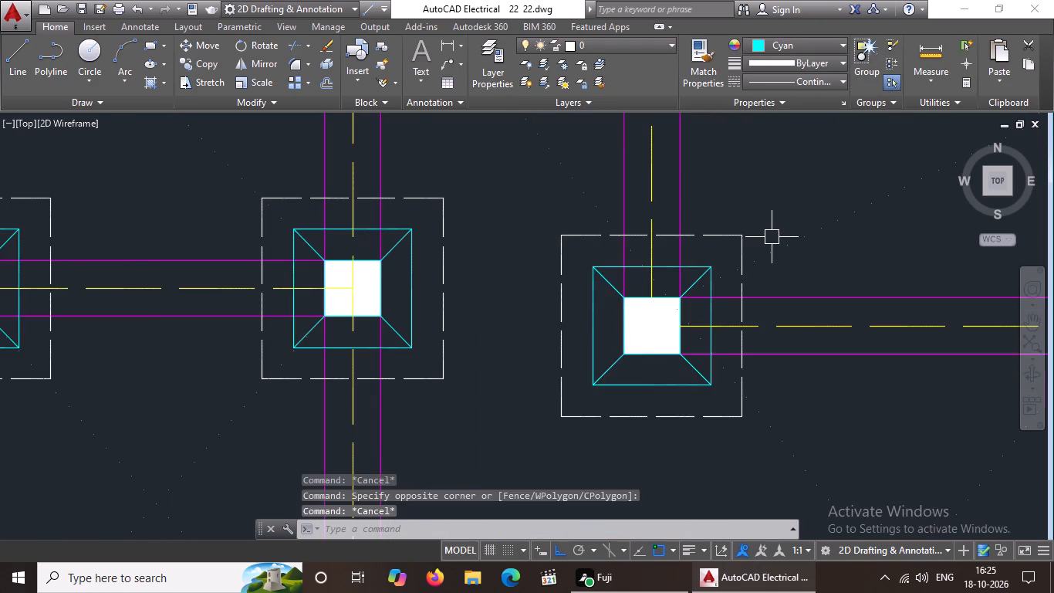
Set the inner square, corner diagonals and column outline to cyan on the footing at the east end of that footing's beam.
{"action": "scroll", "coordinate": [772, 237], "scroll_direction": "down", "scroll_amount": 3}
{"action": "middle_click_drag", "start_coordinate": [813, 257], "coordinate": [637, 241]}
{"action": "scroll", "coordinate": [748, 252], "scroll_direction": "up", "scroll_amount": 3}
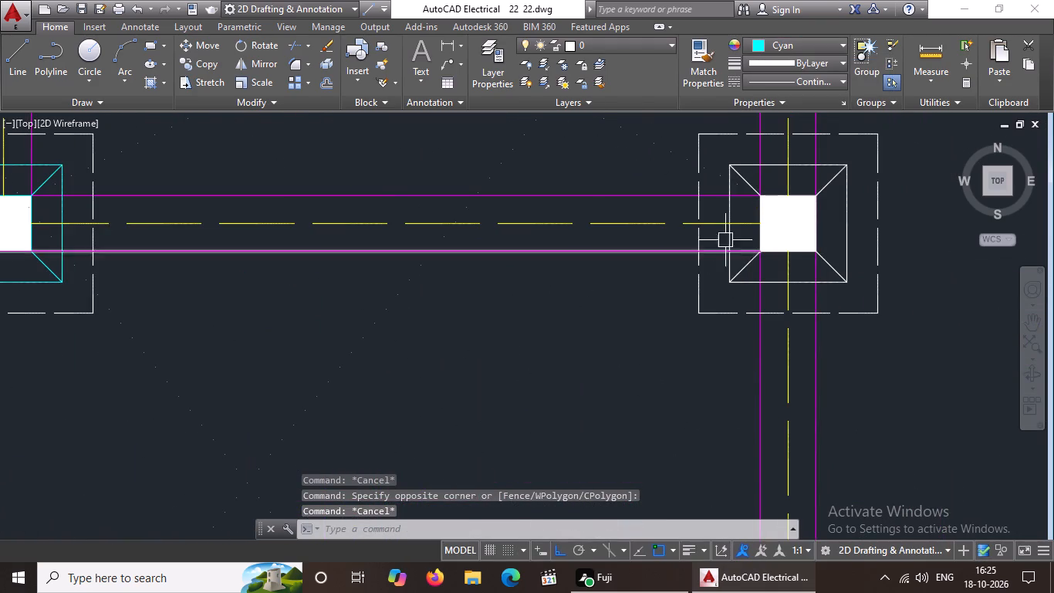
{"action": "left_click", "coordinate": [718, 152]}
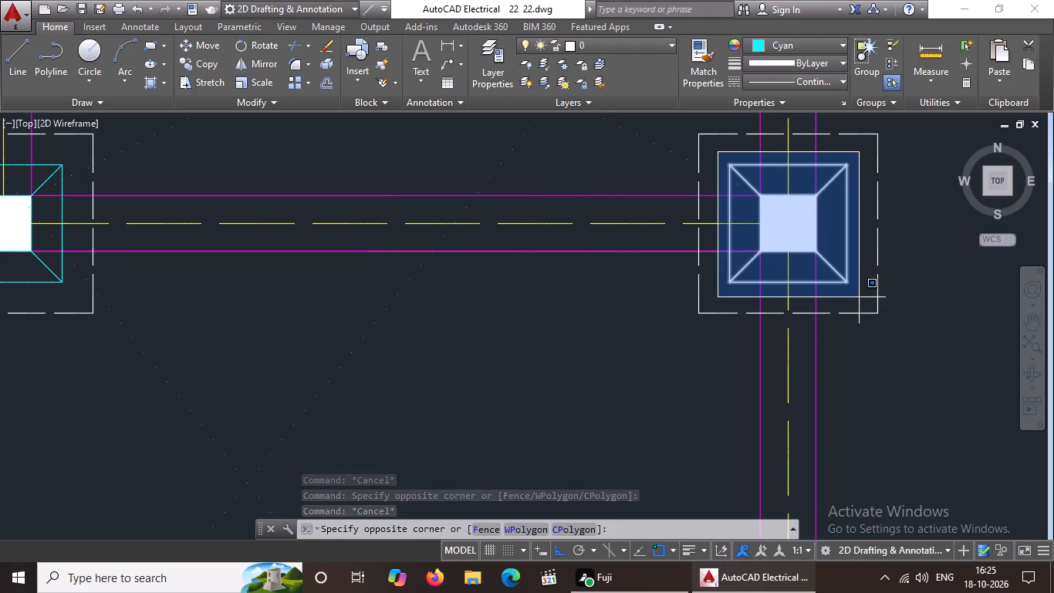
{"action": "left_click", "coordinate": [859, 297]}
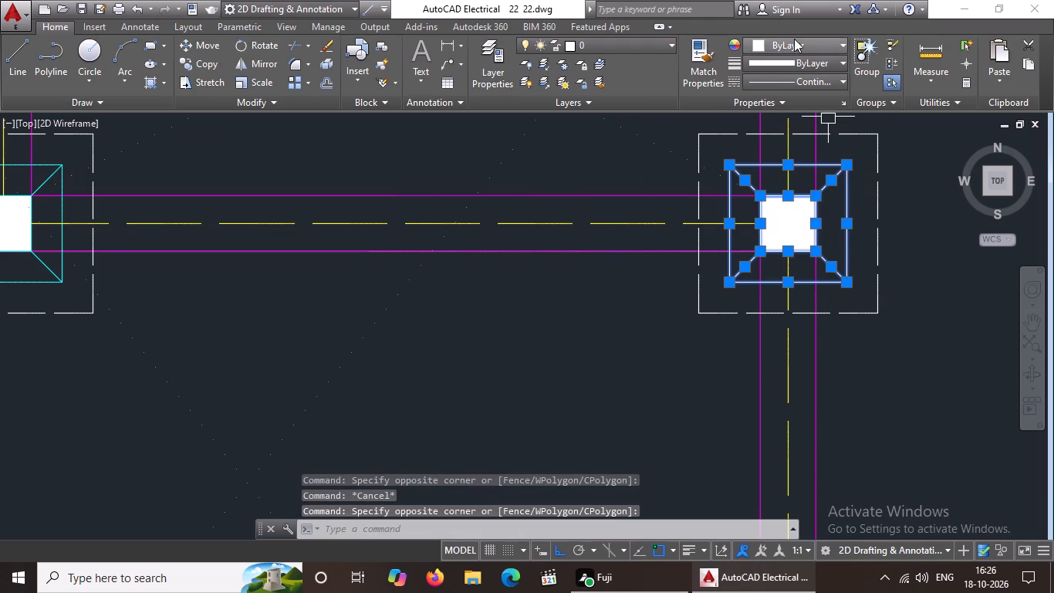
{"action": "left_click", "coordinate": [794, 41]}
{"action": "left_click", "coordinate": [803, 194]}
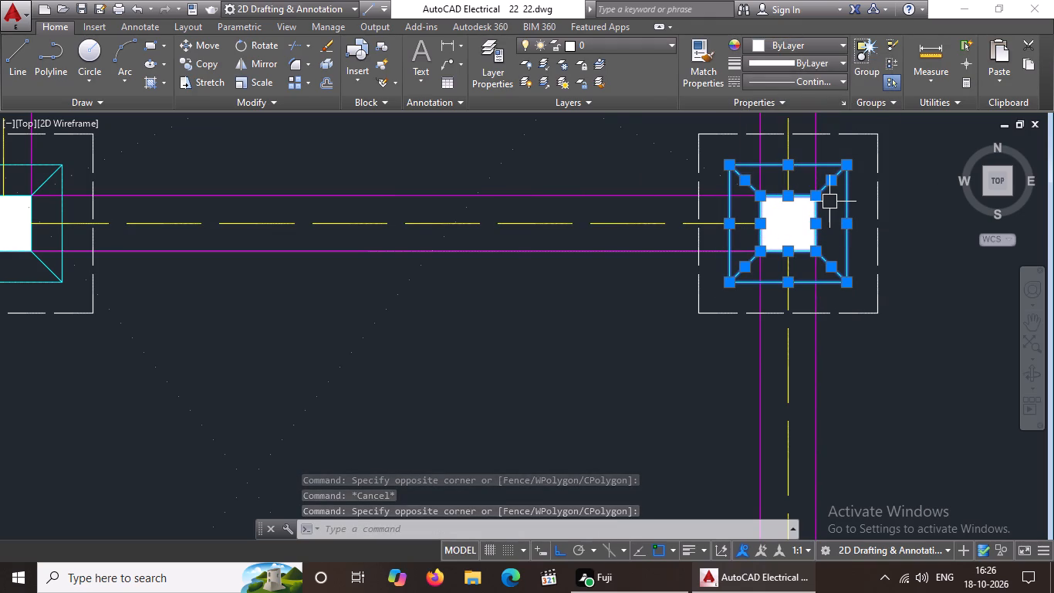
{"action": "key", "text": "Escape"}
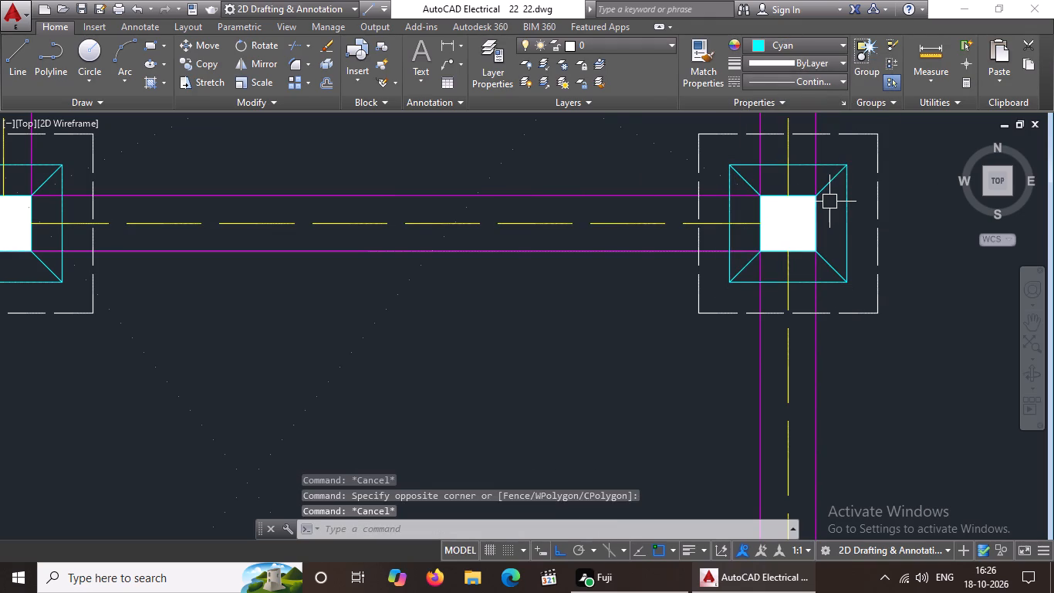
Inspect the colouring of the two bottom footings just above the COLUMN FOOTING PLAN title.
{"action": "scroll", "coordinate": [797, 246], "scroll_direction": "down", "scroll_amount": 3}
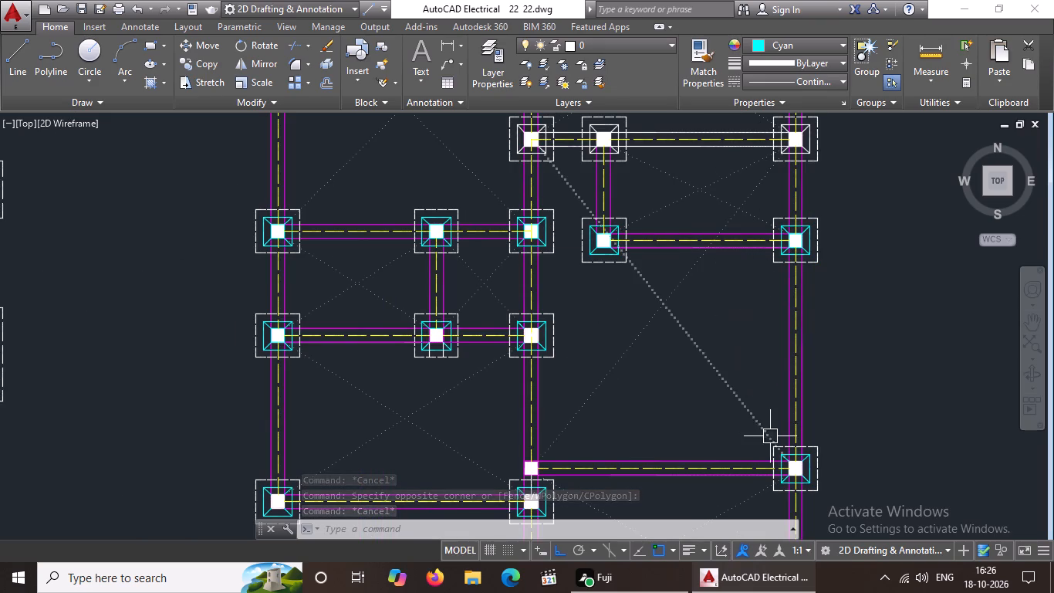
{"action": "middle_click_drag", "start_coordinate": [649, 333], "coordinate": [712, 190]}
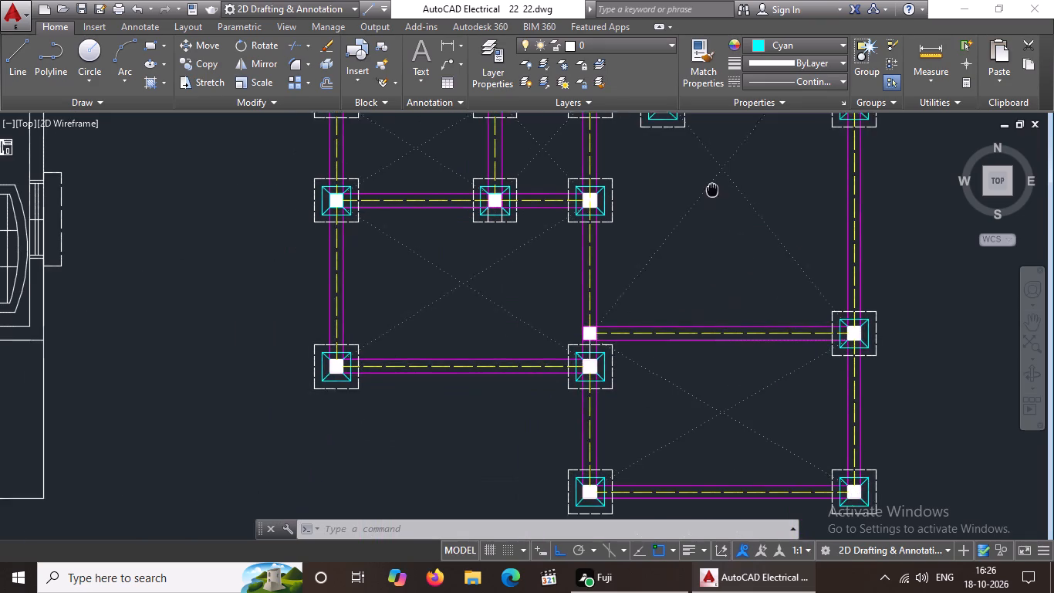
{"action": "middle_click_drag", "start_coordinate": [693, 313], "coordinate": [693, 300]}
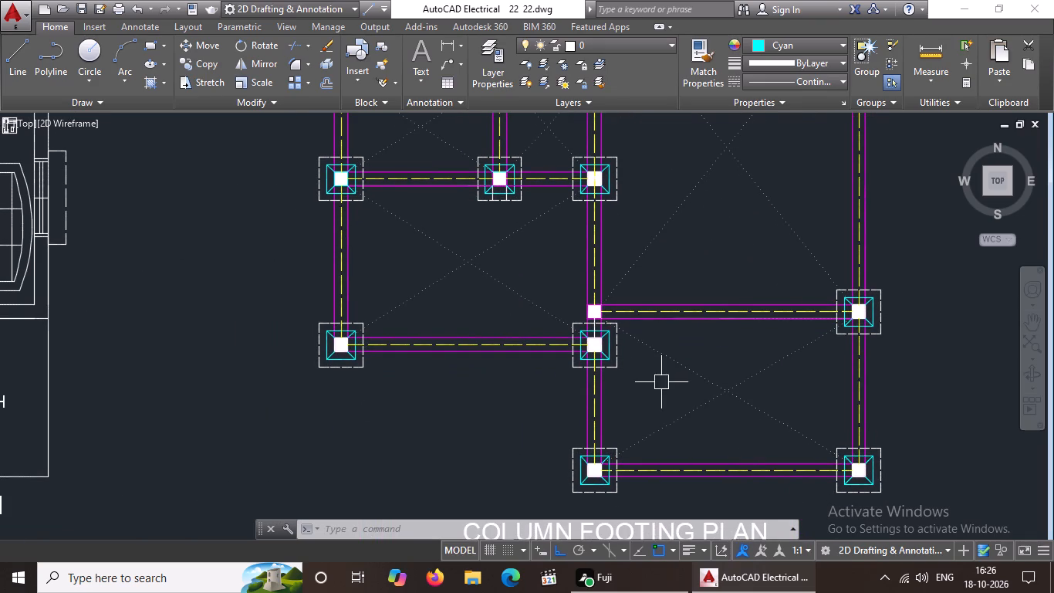
{"action": "scroll", "coordinate": [643, 476], "scroll_direction": "up", "scroll_amount": 2}
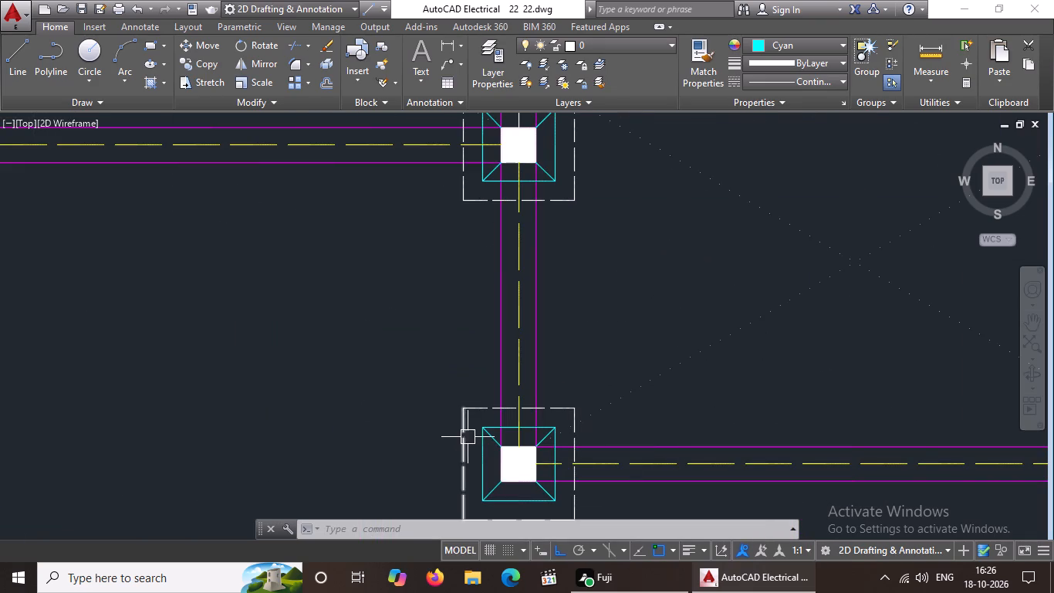
{"action": "scroll", "coordinate": [481, 419], "scroll_direction": "up", "scroll_amount": 3}
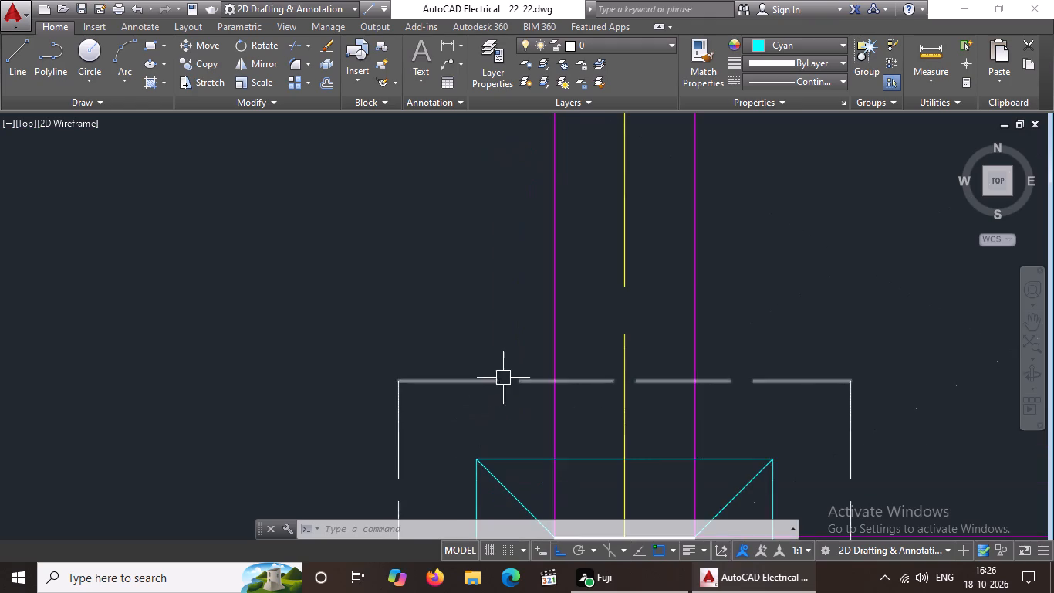
{"action": "middle_click_drag", "start_coordinate": [503, 379], "coordinate": [535, 65]}
{"action": "scroll", "coordinate": [498, 293], "scroll_direction": "down", "scroll_amount": 1}
{"action": "scroll", "coordinate": [581, 171], "scroll_direction": "down", "scroll_amount": 1}
{"action": "middle_click_drag", "start_coordinate": [572, 172], "coordinate": [568, 213]}
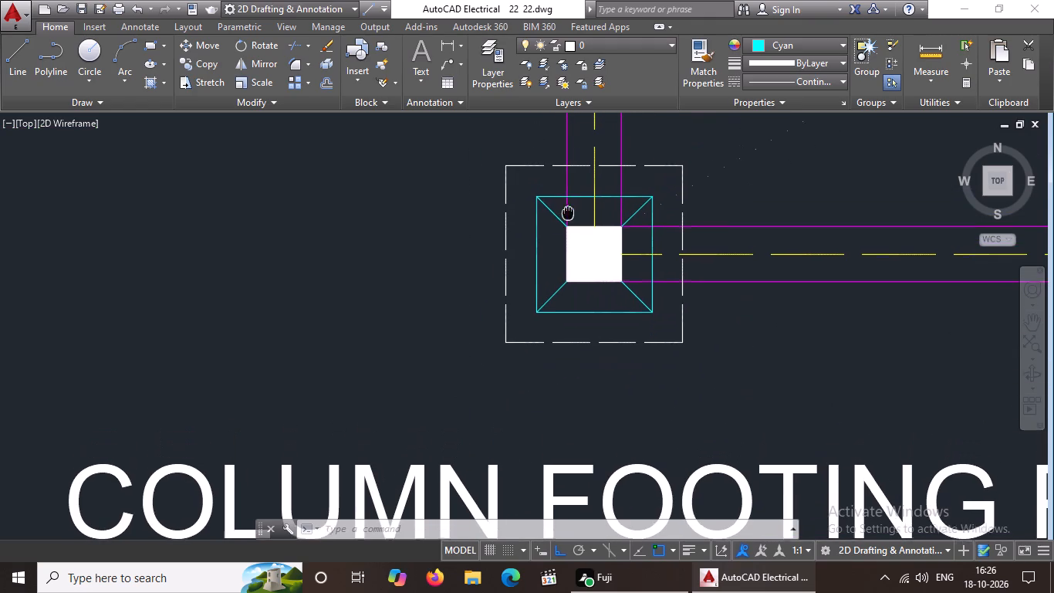
{"action": "left_click", "coordinate": [523, 188]}
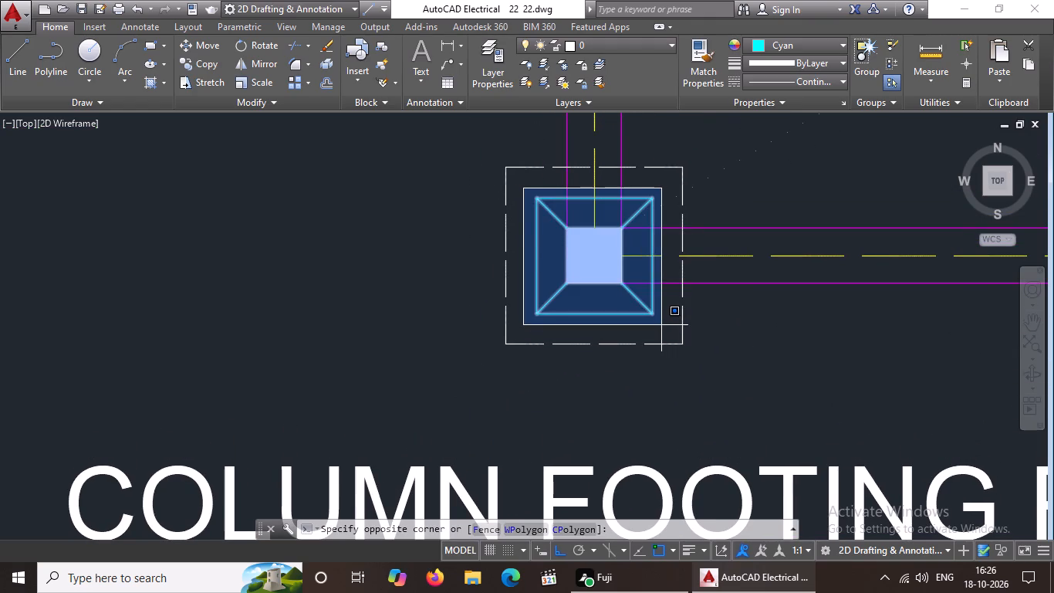
{"action": "left_click", "coordinate": [660, 324]}
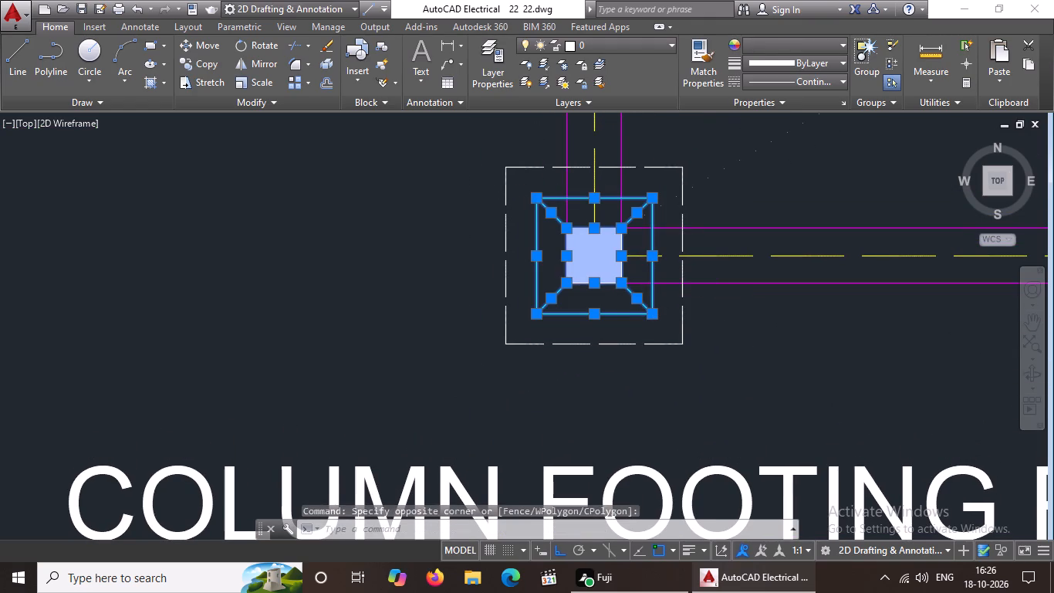
{"action": "key", "text": "Escape"}
{"action": "left_click", "coordinate": [527, 185]}
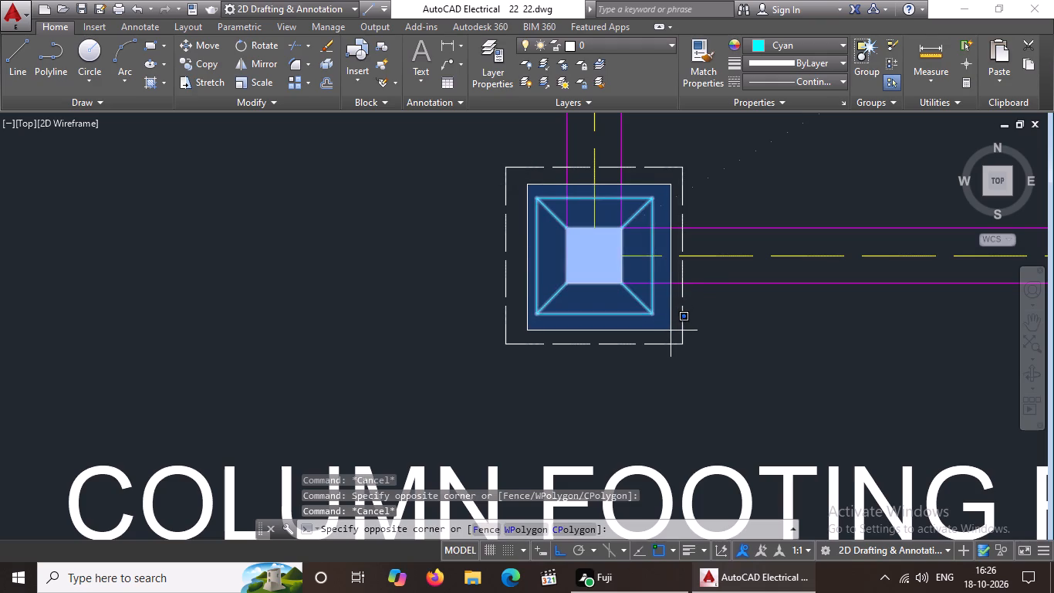
{"action": "left_click", "coordinate": [671, 330]}
{"action": "scroll", "coordinate": [710, 295], "scroll_direction": "down", "scroll_amount": 2}
{"action": "key", "text": "Escape"}
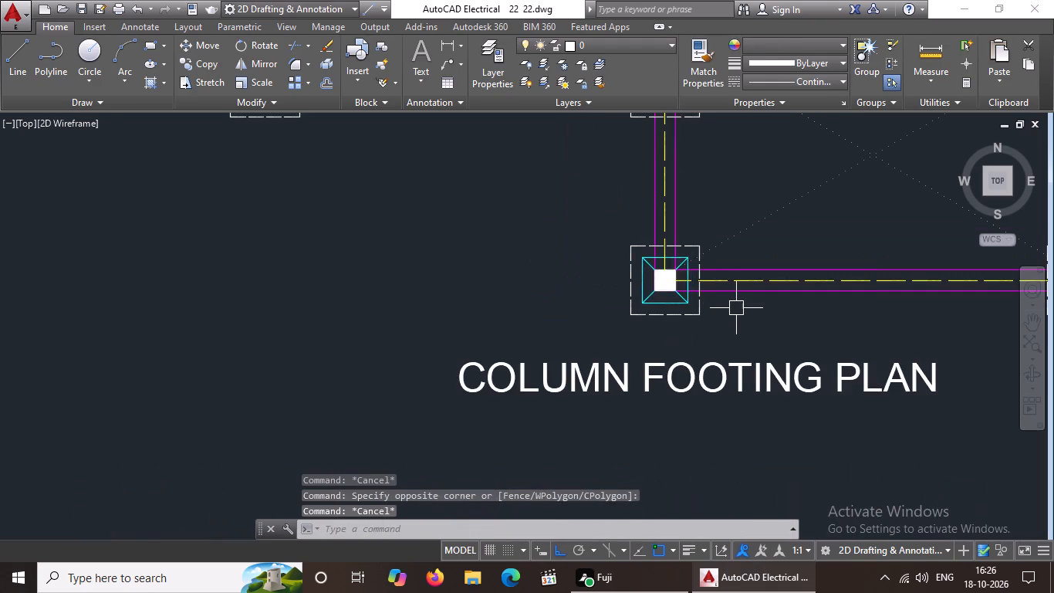
{"action": "middle_click_drag", "start_coordinate": [732, 309], "coordinate": [482, 357]}
{"action": "scroll", "coordinate": [816, 344], "scroll_direction": "up", "scroll_amount": 1}
{"action": "scroll", "coordinate": [802, 280], "scroll_direction": "up", "scroll_amount": 3}
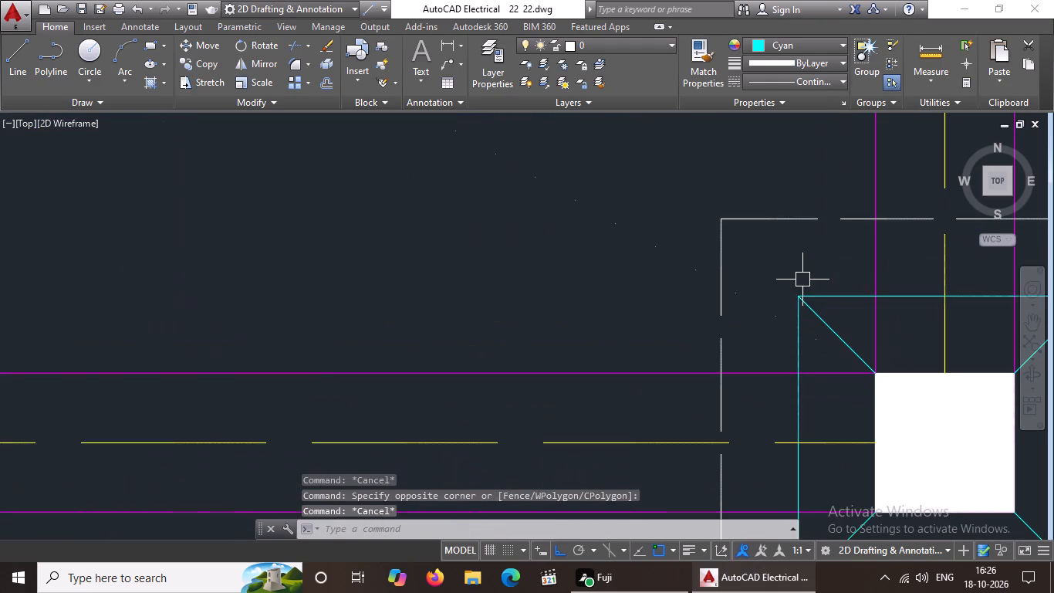
{"action": "left_click", "coordinate": [773, 273]}
{"action": "scroll", "coordinate": [823, 313], "scroll_direction": "down", "scroll_amount": 4}
{"action": "scroll", "coordinate": [870, 371], "scroll_direction": "up", "scroll_amount": 2}
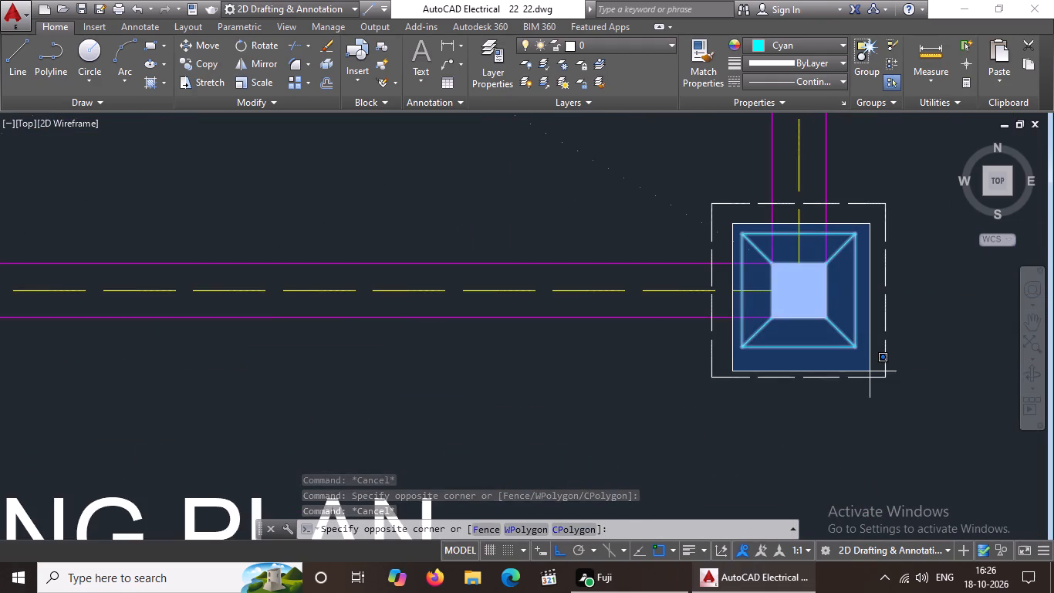
{"action": "left_click", "coordinate": [861, 354]}
{"action": "key", "text": "Escape"}
{"action": "scroll", "coordinate": [849, 342], "scroll_direction": "down", "scroll_amount": 2}
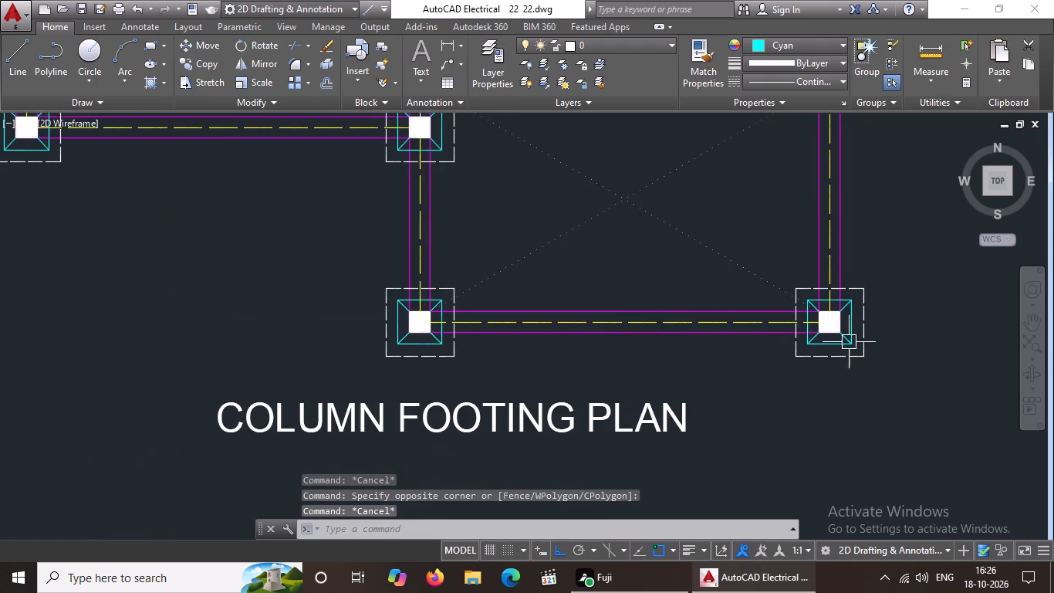
Set the inner square, corner diagonals and column outline of the lower-left bay's lower-right footing to cyan.
{"action": "middle_click_drag", "start_coordinate": [773, 263], "coordinate": [753, 388]}
{"action": "scroll", "coordinate": [383, 290], "scroll_direction": "up", "scroll_amount": 3}
{"action": "scroll", "coordinate": [386, 214], "scroll_direction": "down", "scroll_amount": 1}
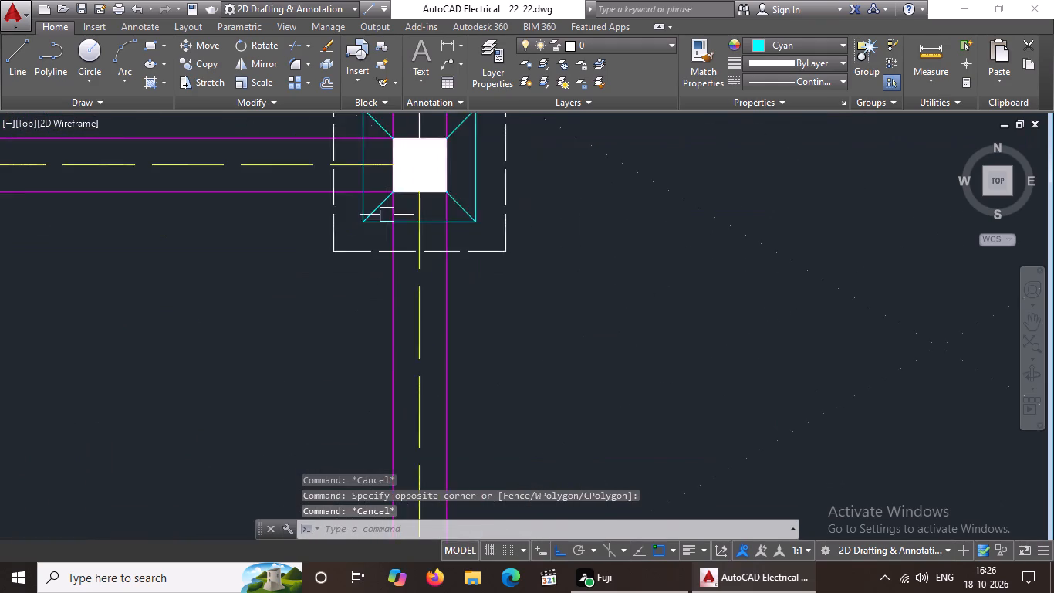
{"action": "scroll", "coordinate": [387, 215], "scroll_direction": "down", "scroll_amount": 2}
{"action": "middle_click_drag", "start_coordinate": [390, 222], "coordinate": [397, 336]}
{"action": "scroll", "coordinate": [397, 337], "scroll_direction": "up", "scroll_amount": 2}
{"action": "left_click", "coordinate": [350, 205]}
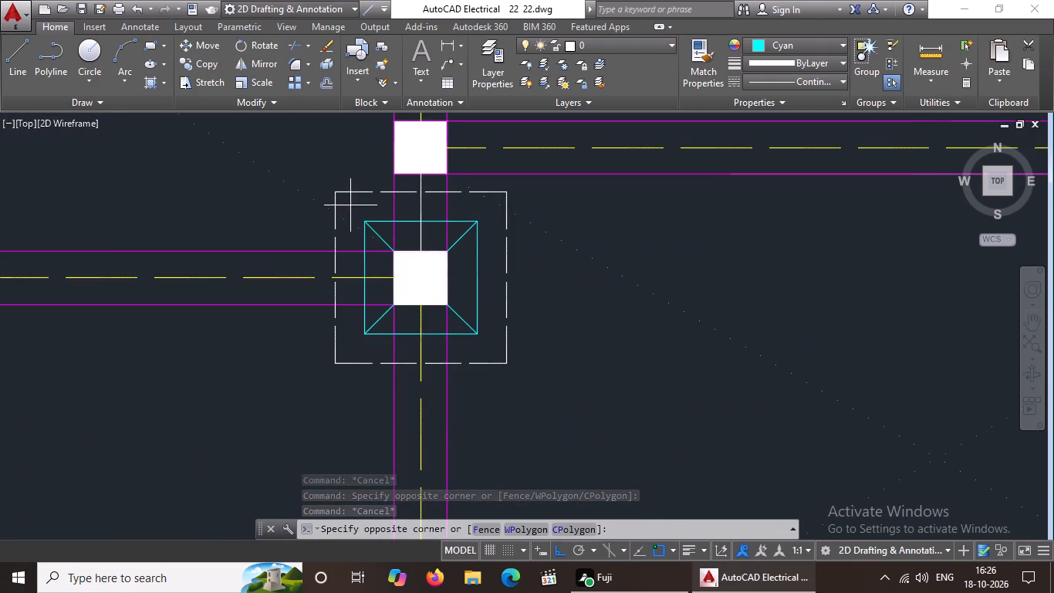
{"action": "left_click", "coordinate": [484, 344]}
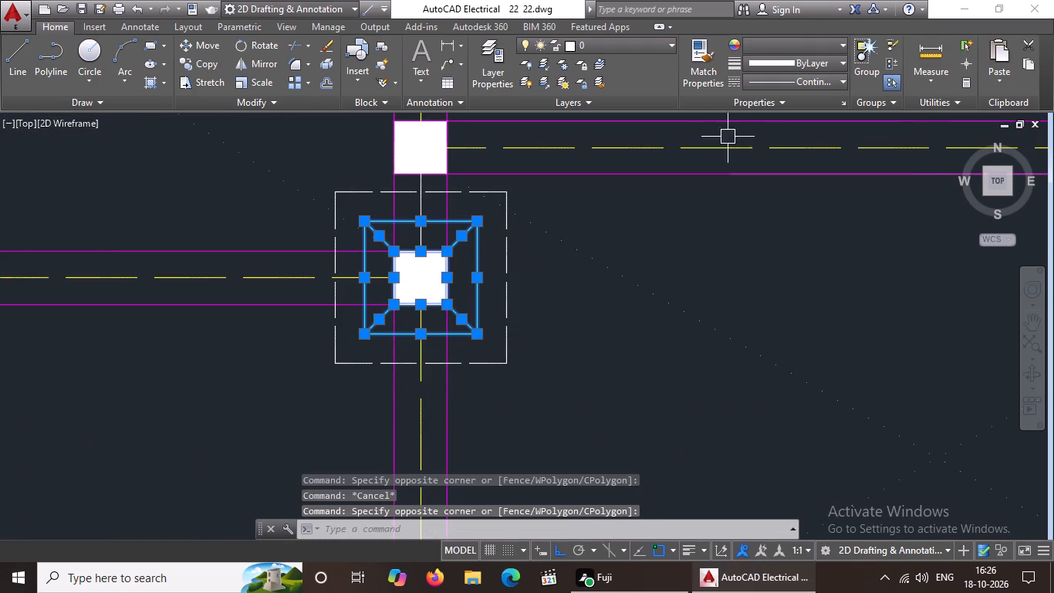
{"action": "left_click", "coordinate": [809, 44]}
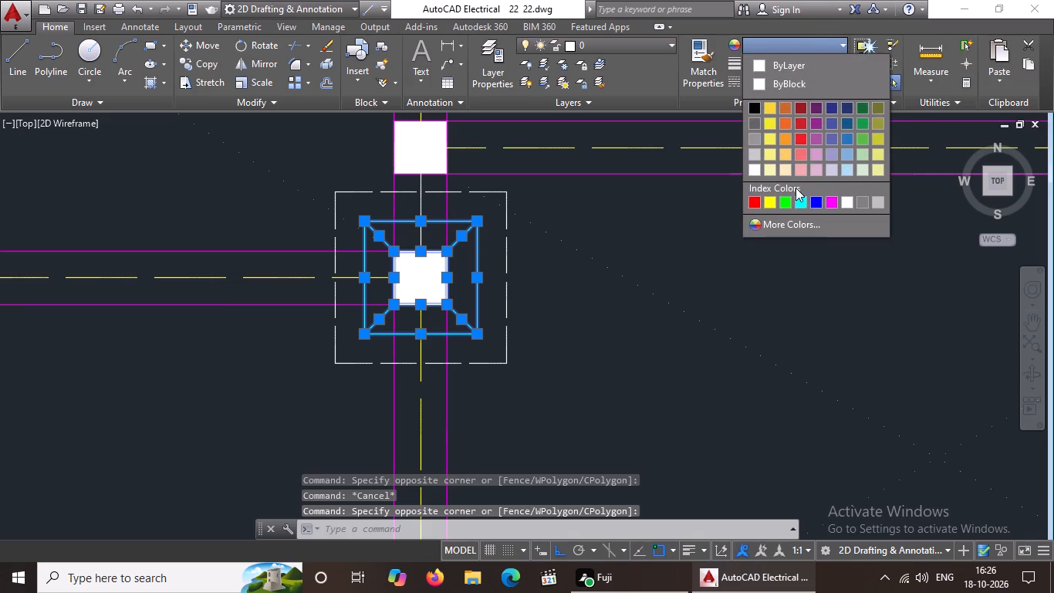
{"action": "left_click", "coordinate": [802, 200]}
{"action": "key", "text": "Escape"}
{"action": "scroll", "coordinate": [581, 310], "scroll_direction": "down", "scroll_amount": 2}
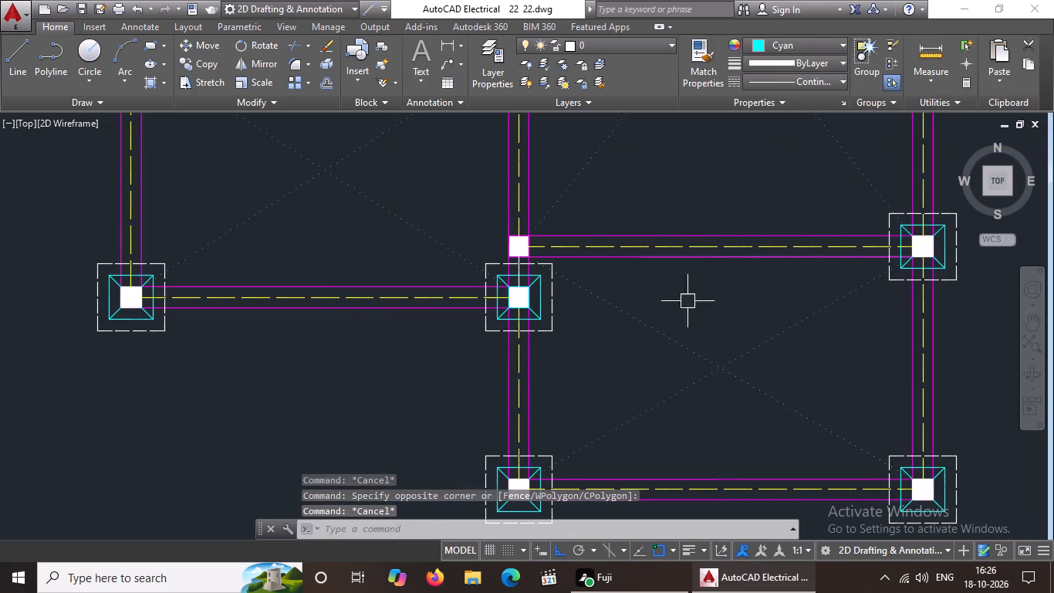
Check the colouring of the footing at the lower-right beam's east end and of the lower-left bay's lower-left footing.
{"action": "middle_click_drag", "start_coordinate": [916, 270], "coordinate": [891, 281]}
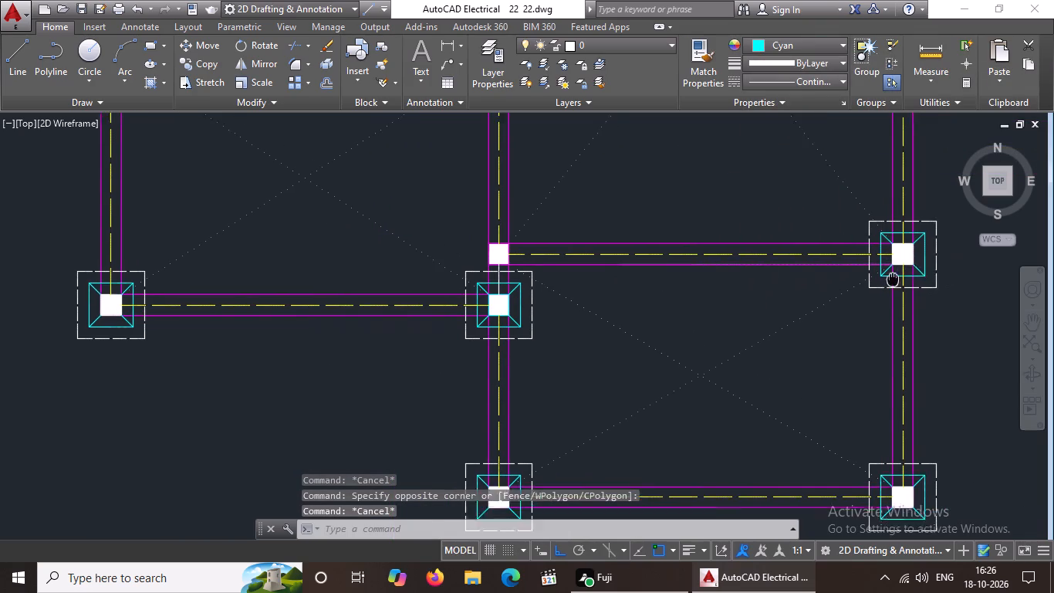
{"action": "middle_click_drag", "start_coordinate": [891, 281], "coordinate": [796, 320]}
{"action": "scroll", "coordinate": [788, 303], "scroll_direction": "up", "scroll_amount": 2}
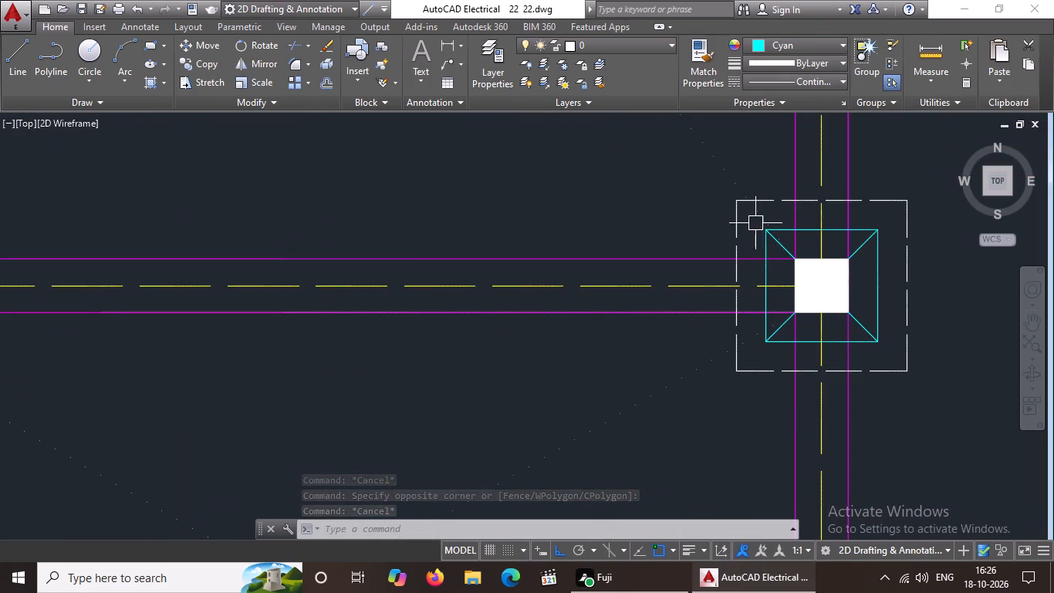
{"action": "left_click", "coordinate": [754, 225]}
{"action": "left_click", "coordinate": [889, 359]}
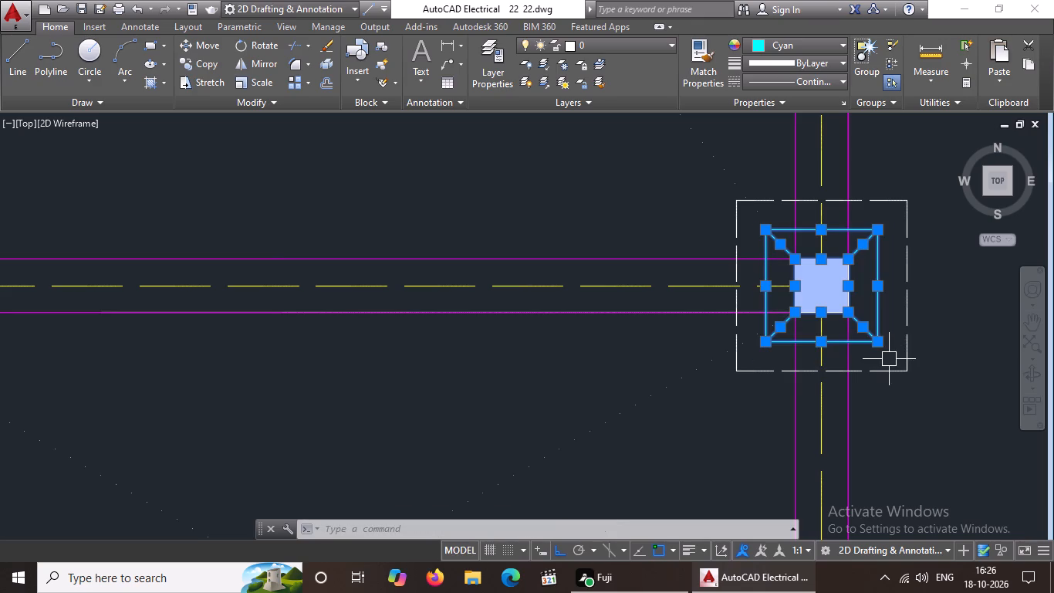
{"action": "key", "text": "Escape"}
{"action": "scroll", "coordinate": [816, 324], "scroll_direction": "down", "scroll_amount": 2}
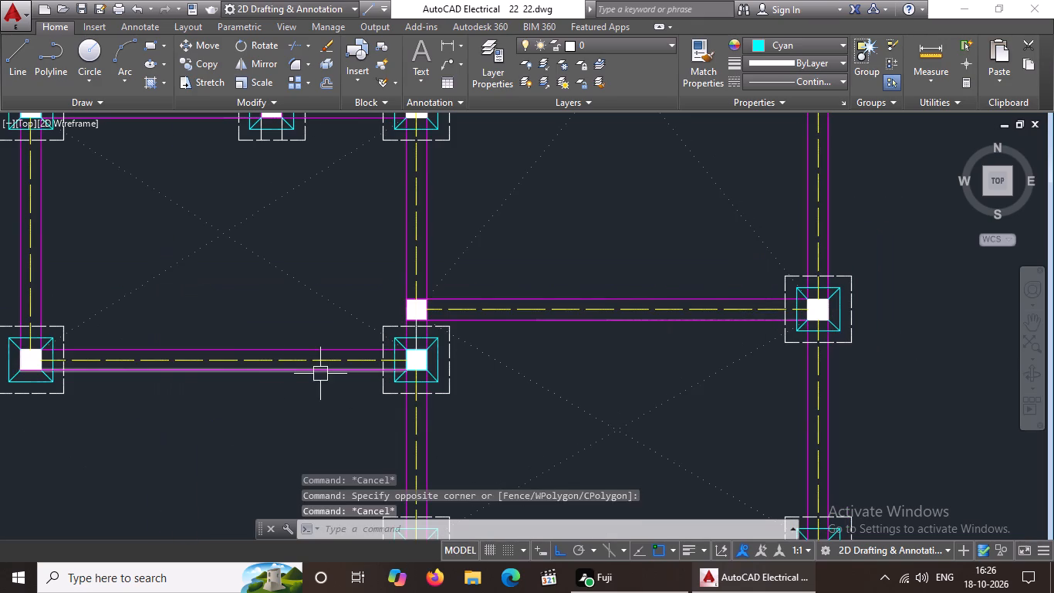
{"action": "middle_click_drag", "start_coordinate": [152, 371], "coordinate": [387, 349]}
{"action": "scroll", "coordinate": [312, 344], "scroll_direction": "up", "scroll_amount": 2}
{"action": "left_click", "coordinate": [115, 263]}
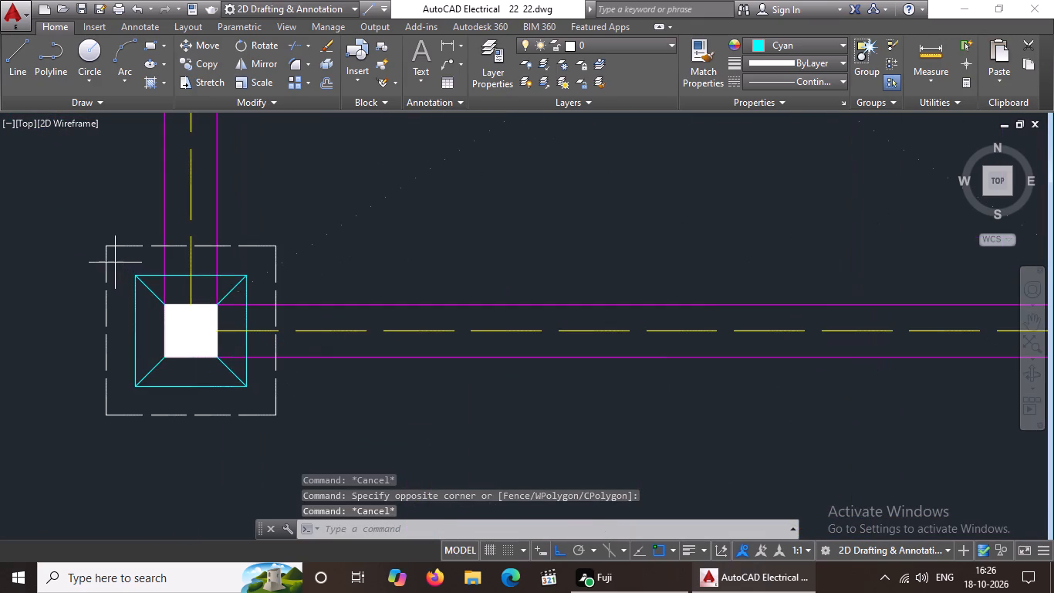
{"action": "left_click", "coordinate": [259, 402]}
{"action": "key", "text": "Escape"}
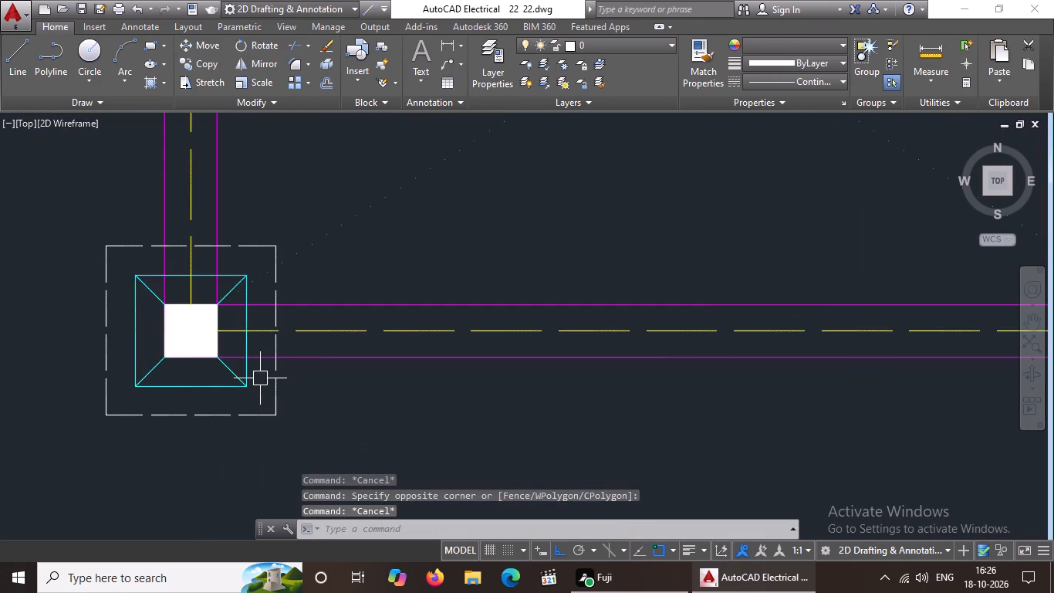
Check the colouring of the west and middle footings along the lower beam of the small left bays.
{"action": "scroll", "coordinate": [352, 323], "scroll_direction": "down", "scroll_amount": 3}
{"action": "middle_click_drag", "start_coordinate": [380, 242], "coordinate": [380, 388]}
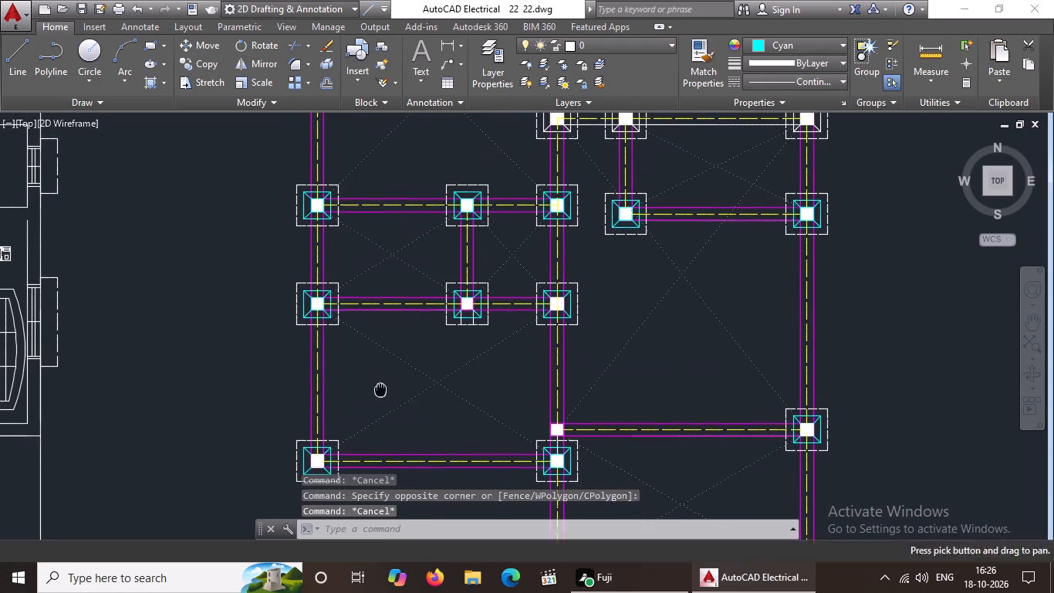
{"action": "scroll", "coordinate": [330, 311], "scroll_direction": "up", "scroll_amount": 4}
{"action": "left_click", "coordinate": [165, 175]}
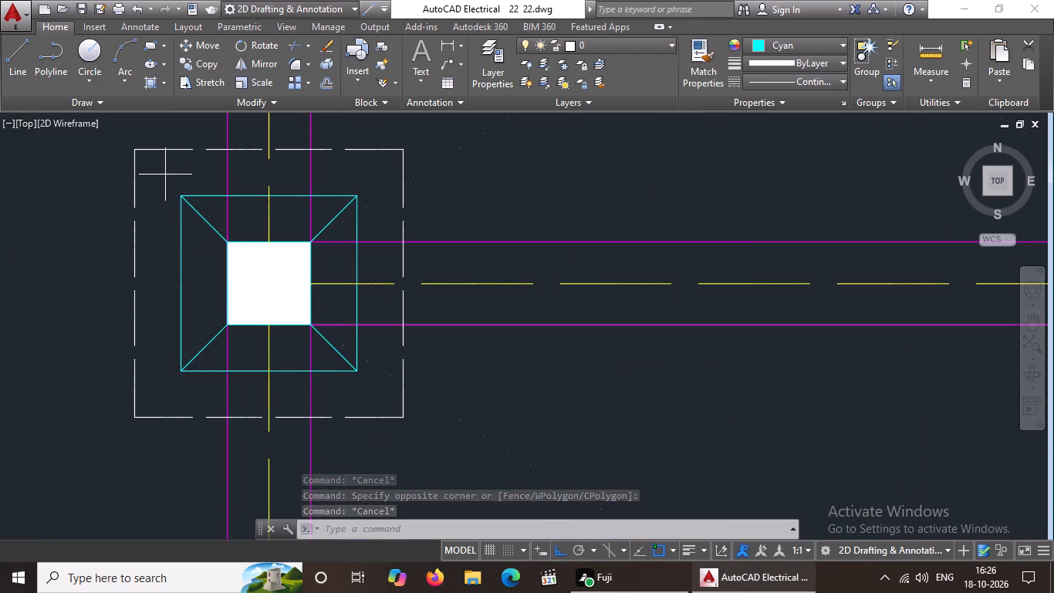
{"action": "left_click", "coordinate": [367, 384]}
{"action": "key", "text": "Escape"}
{"action": "scroll", "coordinate": [402, 355], "scroll_direction": "down", "scroll_amount": 2}
{"action": "middle_click_drag", "start_coordinate": [738, 349], "coordinate": [621, 367]}
{"action": "scroll", "coordinate": [616, 364], "scroll_direction": "up", "scroll_amount": 2}
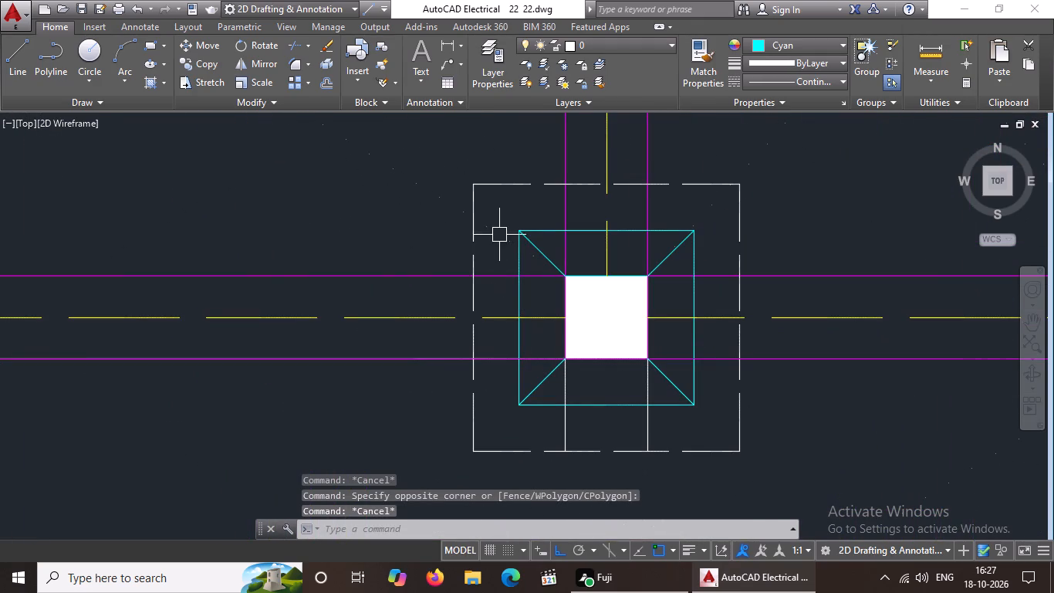
{"action": "left_click", "coordinate": [507, 203]}
{"action": "left_click", "coordinate": [706, 429]}
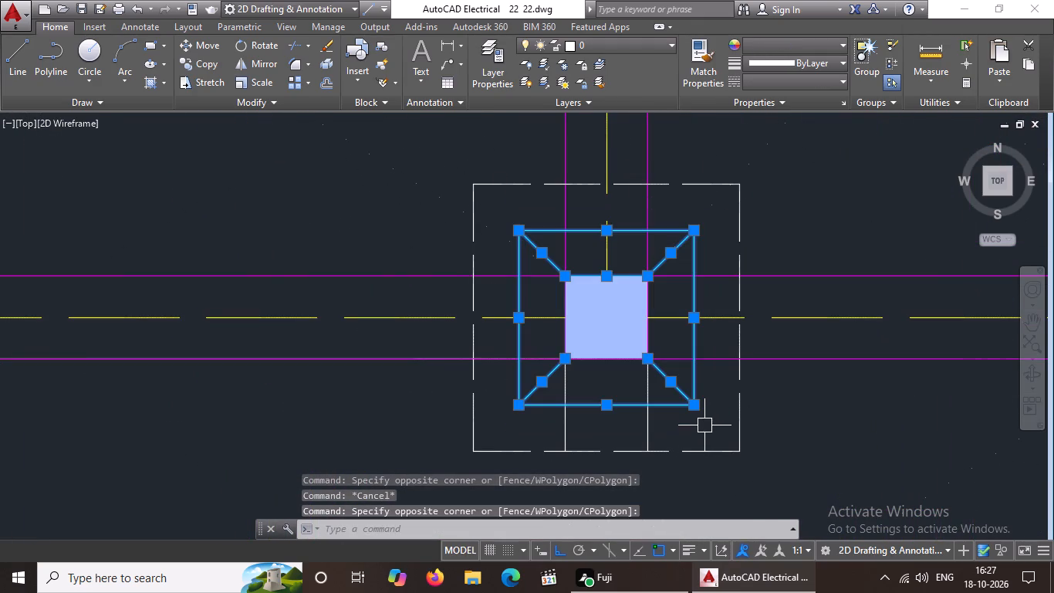
{"action": "scroll", "coordinate": [714, 397], "scroll_direction": "down", "scroll_amount": 2}
{"action": "key", "text": "Escape"}
Set the inner square, corner diagonals and column outline to cyan on that beam's east-end footing, on the central column line.
{"action": "middle_click_drag", "start_coordinate": [738, 415], "coordinate": [562, 415]}
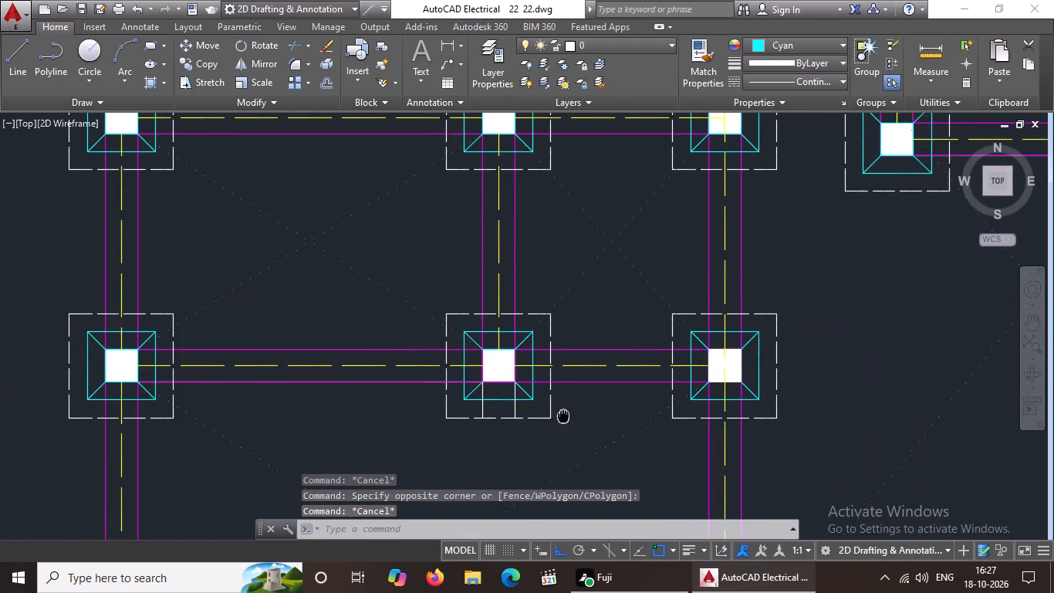
{"action": "middle_click_drag", "start_coordinate": [562, 415], "coordinate": [559, 415]}
{"action": "scroll", "coordinate": [727, 350], "scroll_direction": "up", "scroll_amount": 2}
{"action": "left_click_drag", "start_coordinate": [590, 289], "coordinate": [606, 296]}
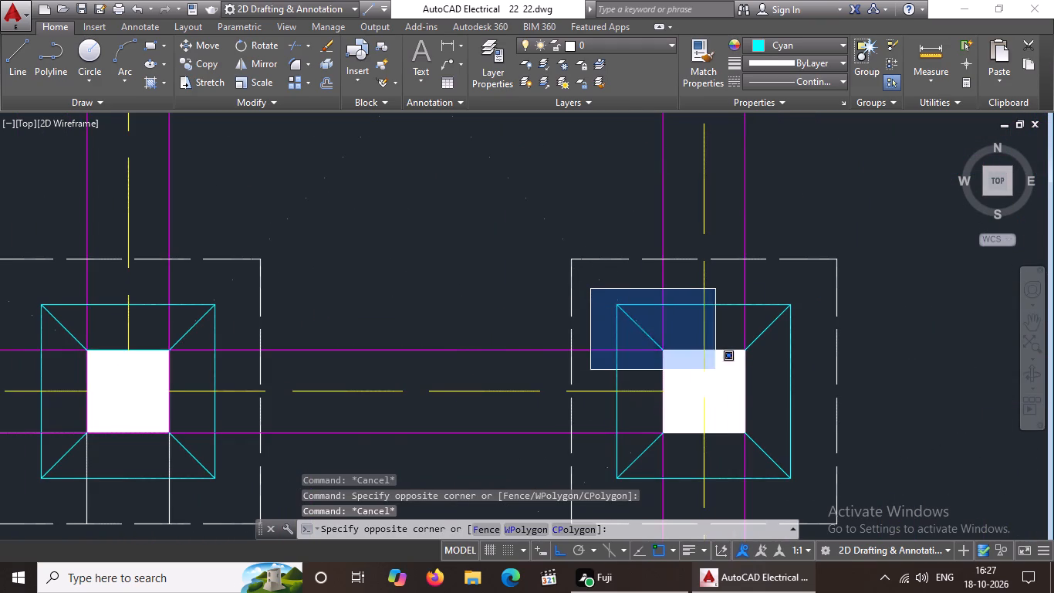
{"action": "left_click", "coordinate": [809, 488]}
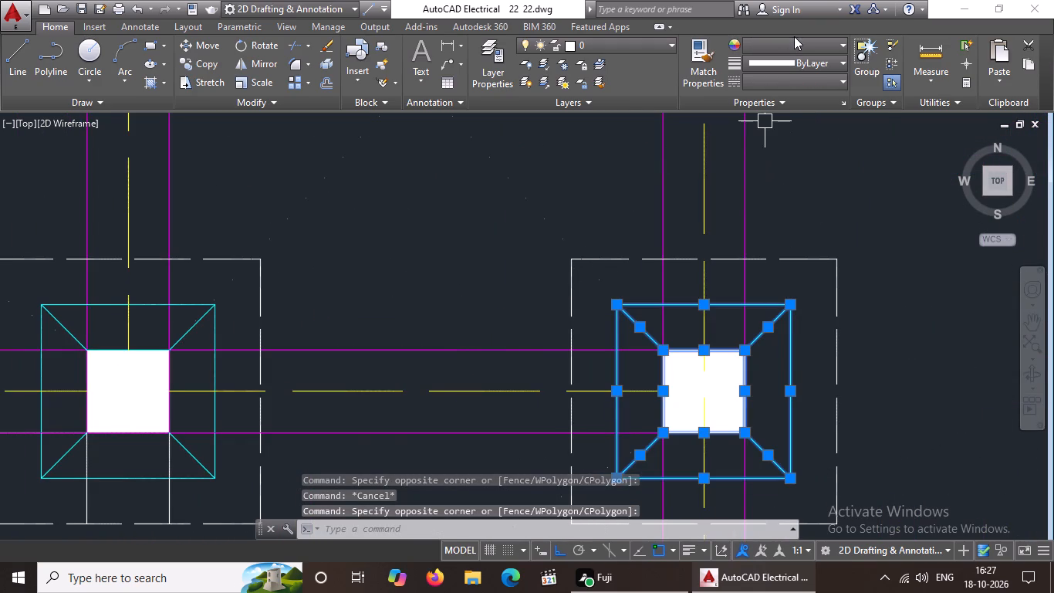
{"action": "left_click", "coordinate": [795, 37]}
{"action": "left_click", "coordinate": [799, 199]}
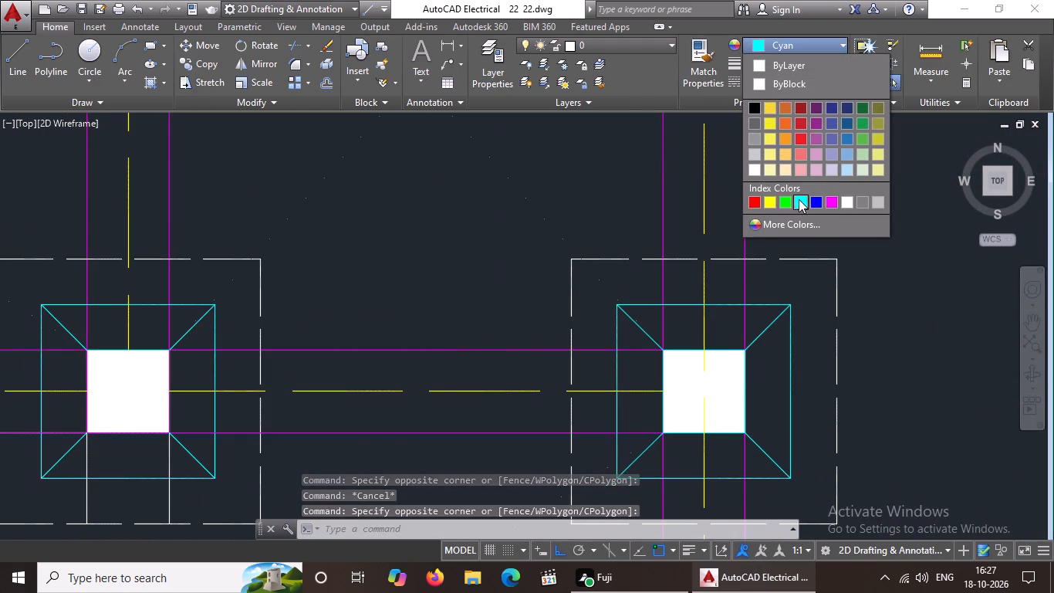
{"action": "scroll", "coordinate": [791, 273], "scroll_direction": "down", "scroll_amount": 4}
{"action": "middle_click_drag", "start_coordinate": [775, 280], "coordinate": [592, 354]}
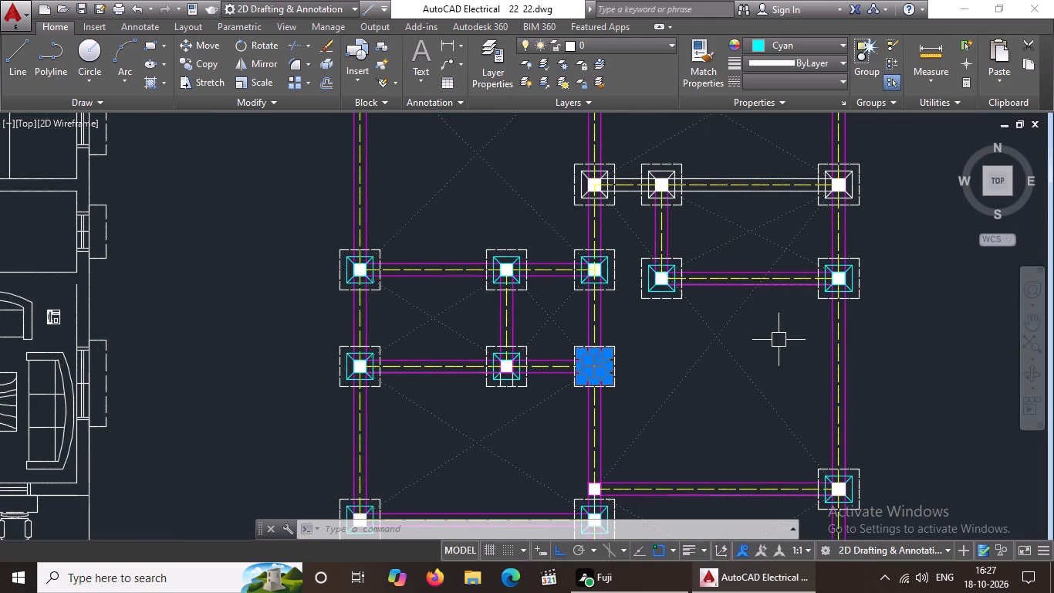
{"action": "key", "text": "Escape"}
Set the inner square, corner diagonals and column outline to cyan on the central-line footing at the west end of the white beam.
{"action": "scroll", "coordinate": [566, 246], "scroll_direction": "down", "scroll_amount": 1}
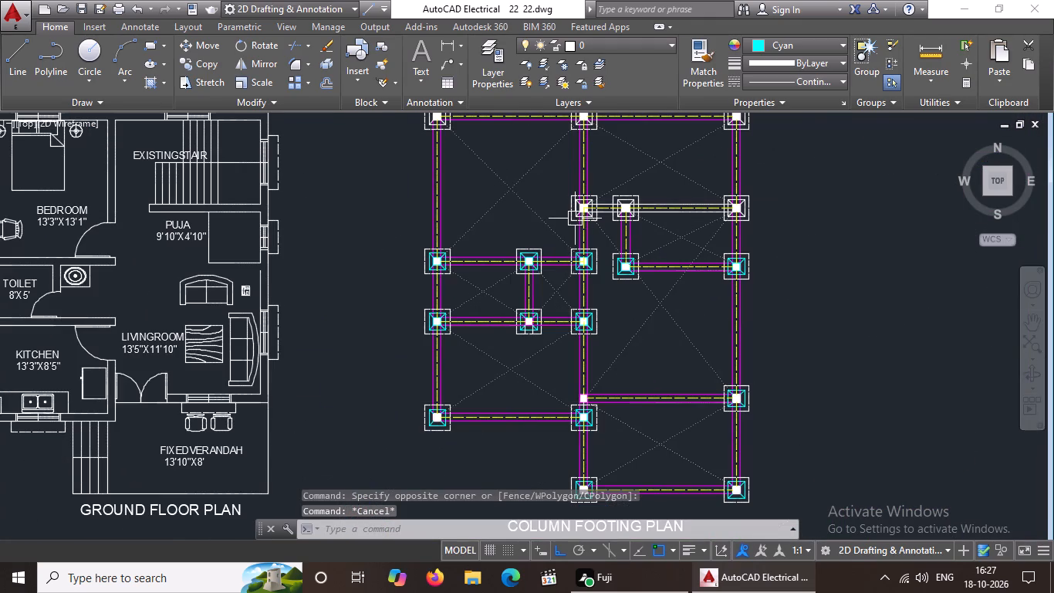
{"action": "scroll", "coordinate": [596, 229], "scroll_direction": "up", "scroll_amount": 4}
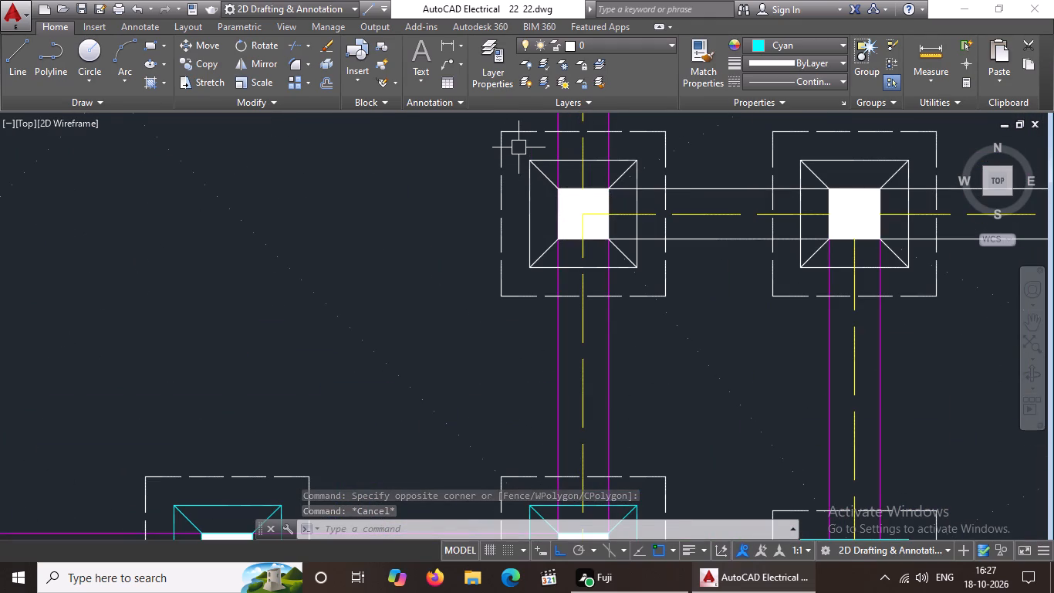
{"action": "left_click", "coordinate": [519, 147]}
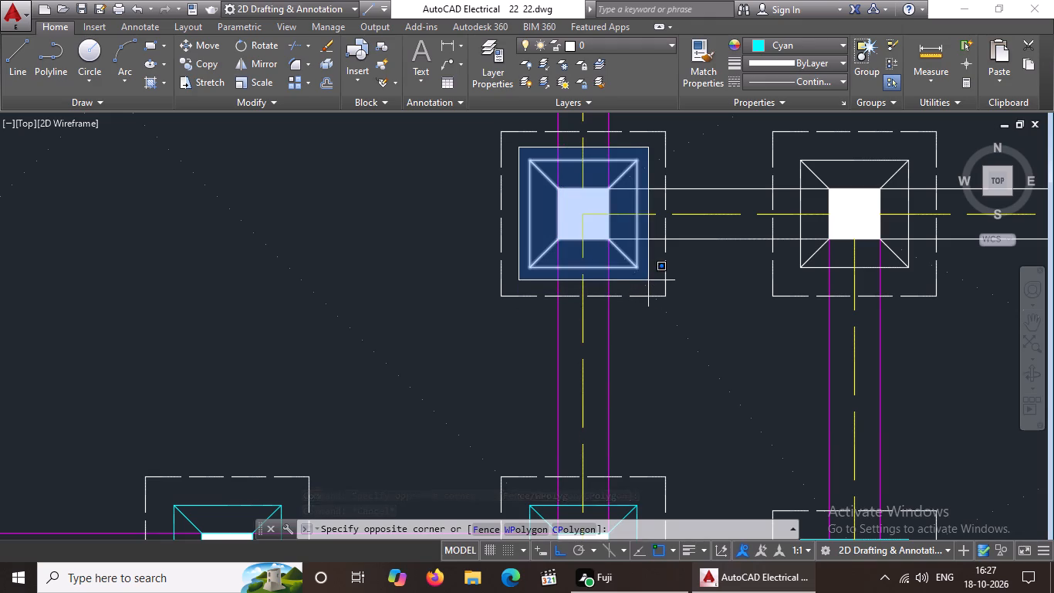
{"action": "left_click", "coordinate": [648, 280]}
{"action": "left_click", "coordinate": [829, 46]}
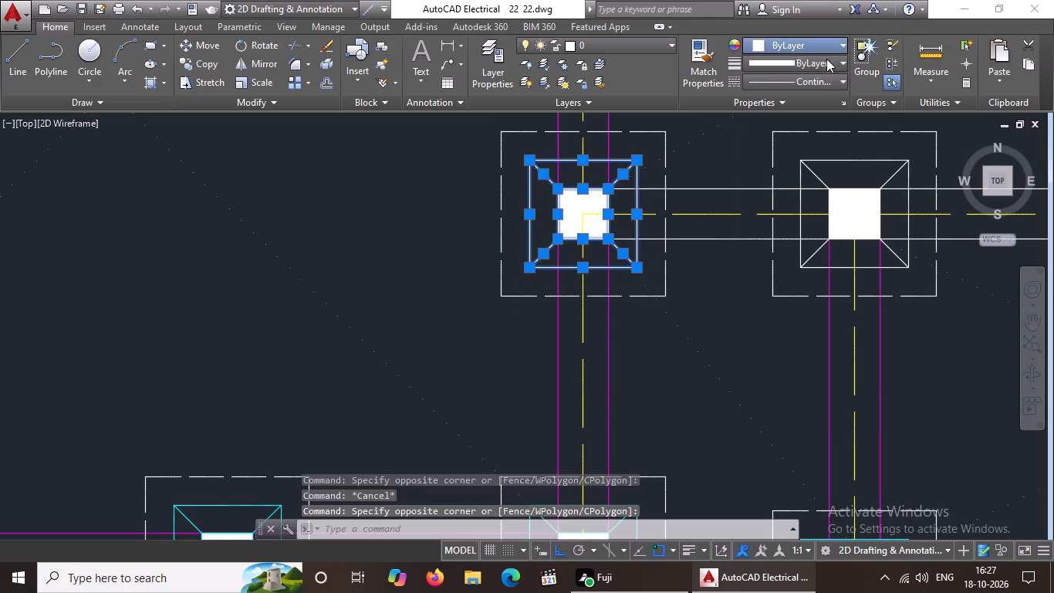
{"action": "left_click", "coordinate": [798, 202]}
{"action": "key", "text": "Escape"}
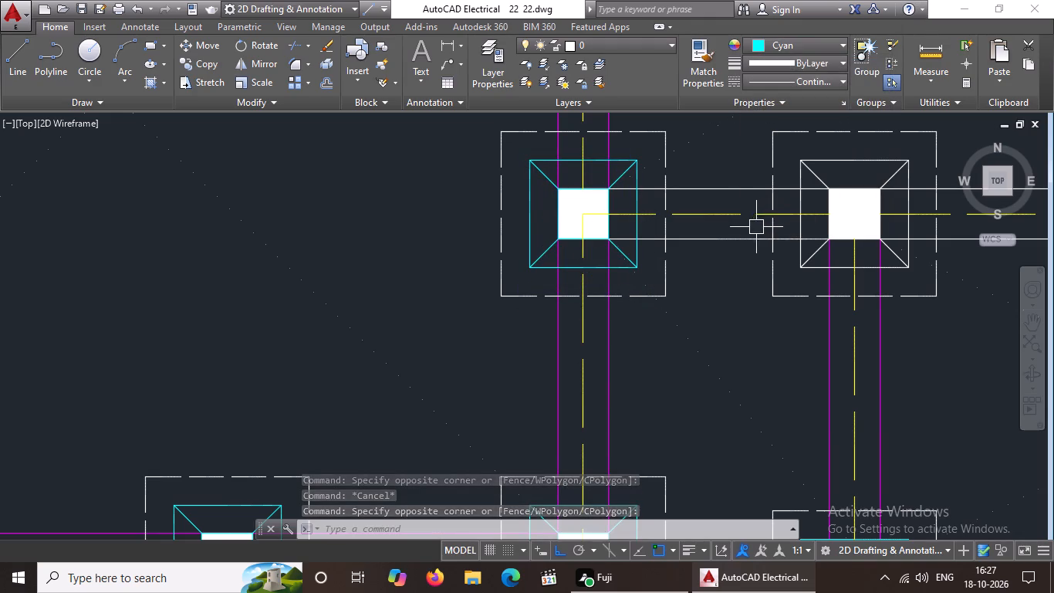
Set the inner square, corner diagonals and column outline to cyan on the adjacent footing east along the white beam.
{"action": "left_click", "coordinate": [788, 147]}
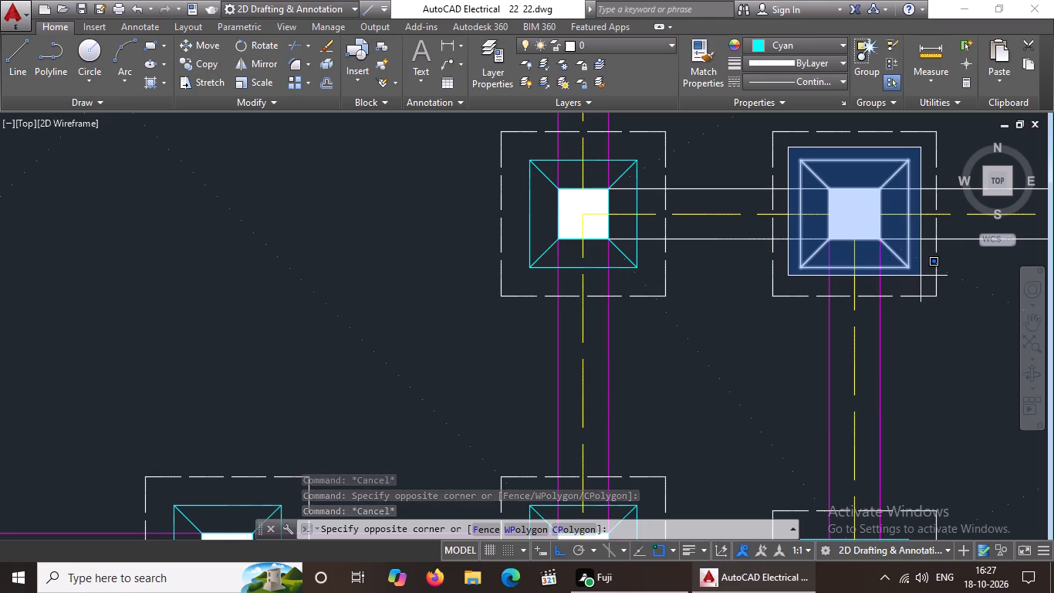
{"action": "left_click", "coordinate": [921, 276]}
{"action": "left_click", "coordinate": [806, 46]}
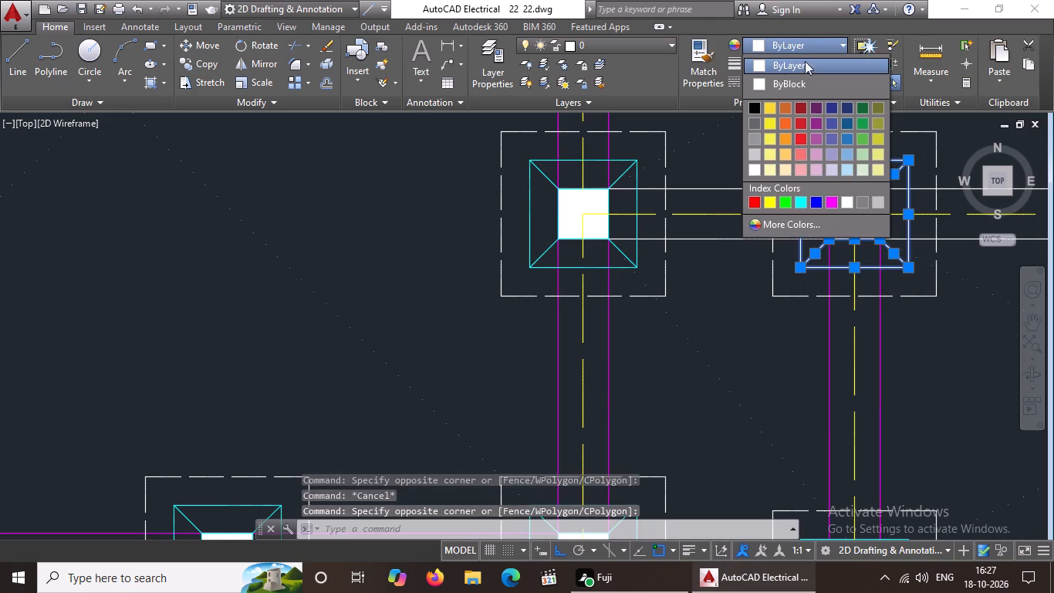
{"action": "left_click", "coordinate": [802, 203]}
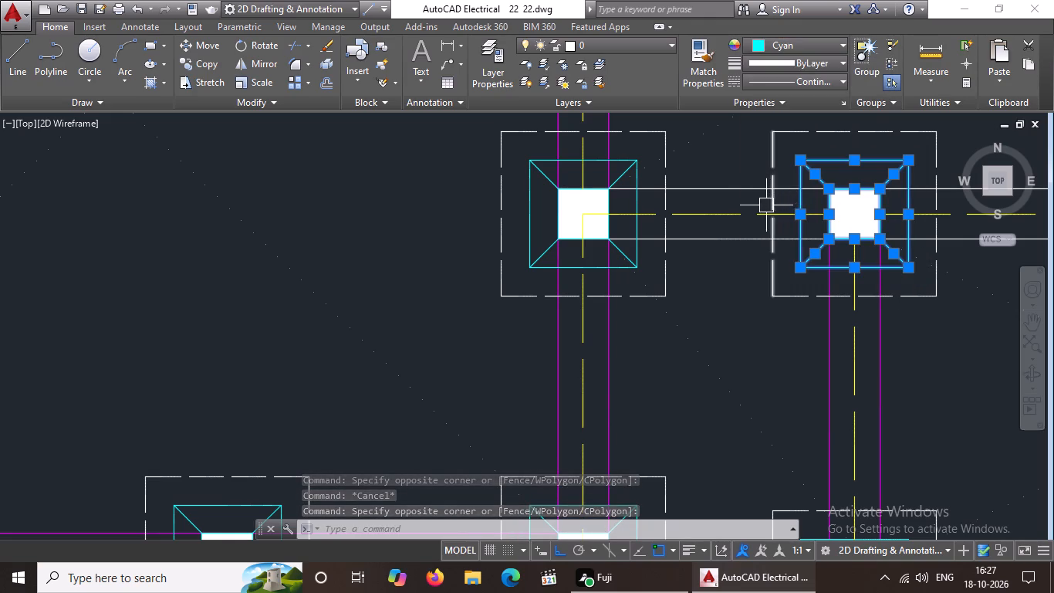
{"action": "key", "text": "Escape"}
Set the inner square, corner diagonals and column outline to cyan on the footing at the white beam's east end.
{"action": "scroll", "coordinate": [765, 206], "scroll_direction": "down", "scroll_amount": 2}
{"action": "middle_click_drag", "start_coordinate": [802, 227], "coordinate": [585, 249]}
{"action": "scroll", "coordinate": [662, 242], "scroll_direction": "down", "scroll_amount": 1}
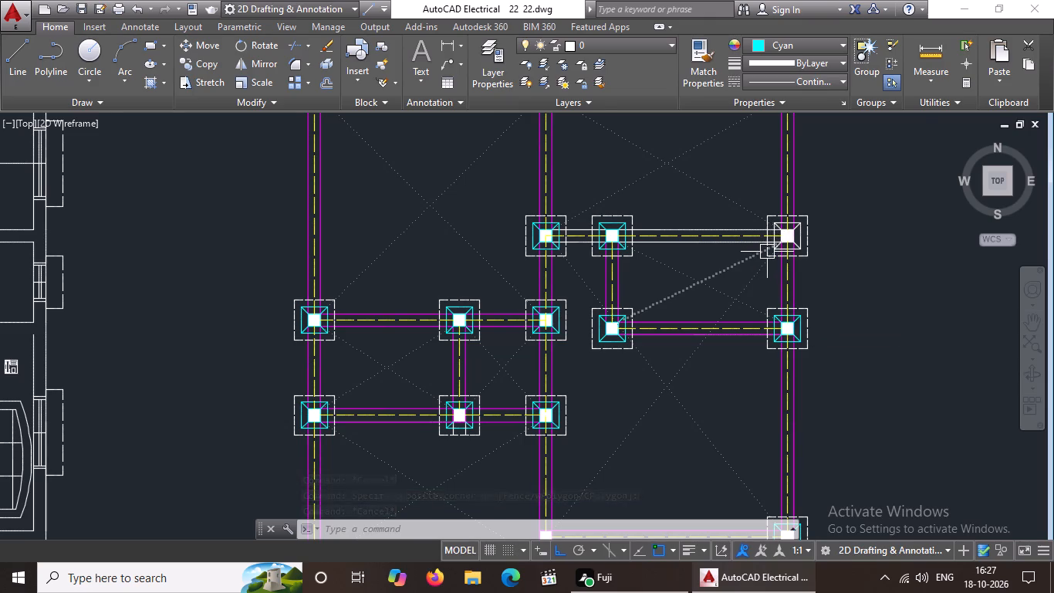
{"action": "scroll", "coordinate": [767, 252], "scroll_direction": "up", "scroll_amount": 3}
{"action": "scroll", "coordinate": [782, 153], "scroll_direction": "down", "scroll_amount": 1}
{"action": "middle_click_drag", "start_coordinate": [782, 155], "coordinate": [774, 200]}
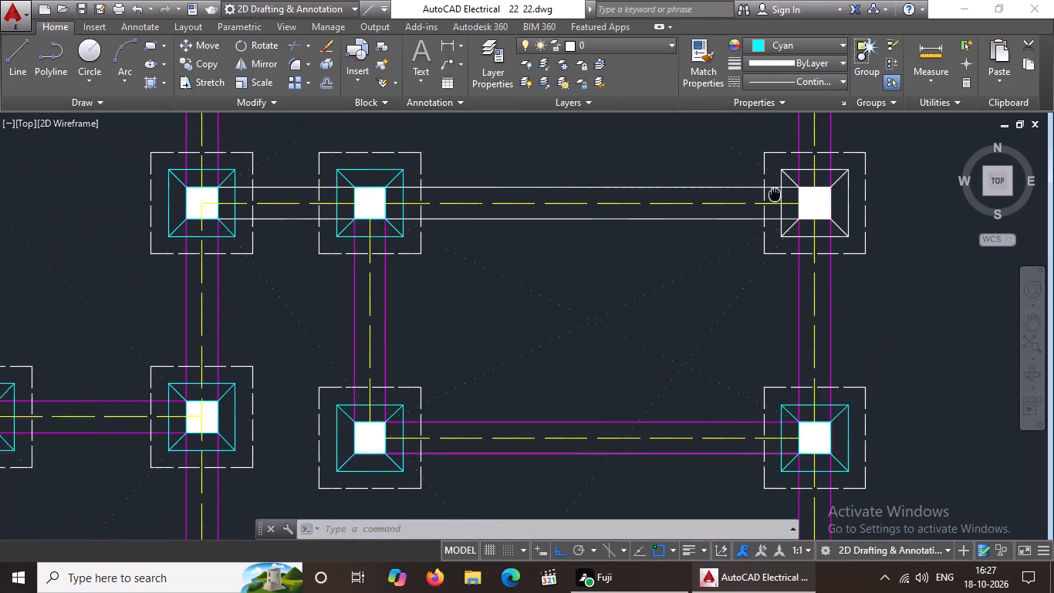
{"action": "middle_click_drag", "start_coordinate": [774, 200], "coordinate": [764, 248]}
{"action": "scroll", "coordinate": [765, 234], "scroll_direction": "up", "scroll_amount": 1}
{"action": "left_click", "coordinate": [760, 219]}
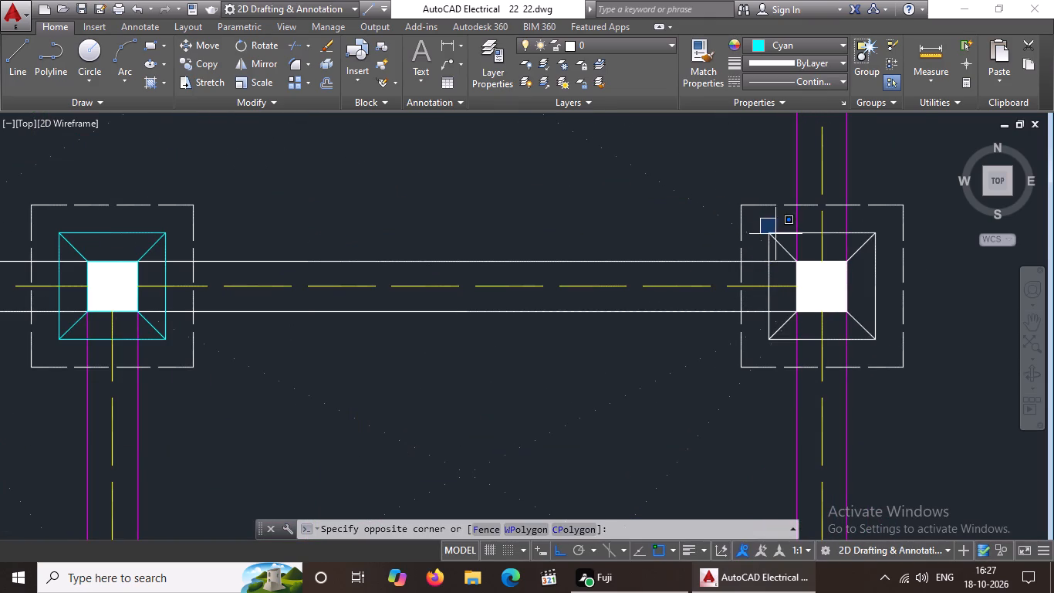
{"action": "left_click", "coordinate": [890, 349]}
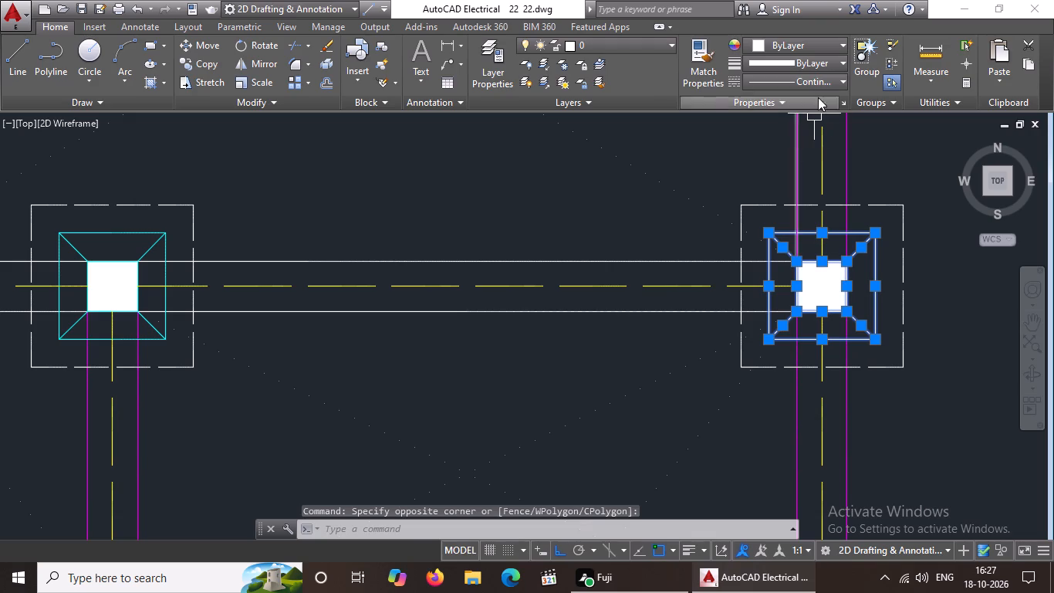
{"action": "left_click", "coordinate": [815, 39]}
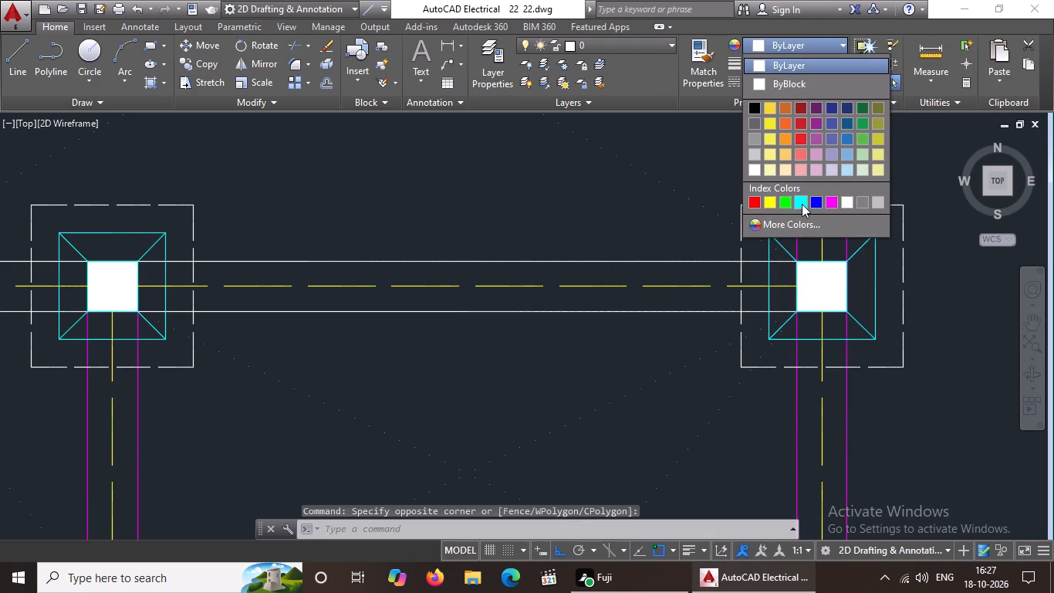
{"action": "left_click", "coordinate": [802, 203]}
{"action": "scroll", "coordinate": [812, 243], "scroll_direction": "down", "scroll_amount": 1}
{"action": "key", "text": "Escape"}
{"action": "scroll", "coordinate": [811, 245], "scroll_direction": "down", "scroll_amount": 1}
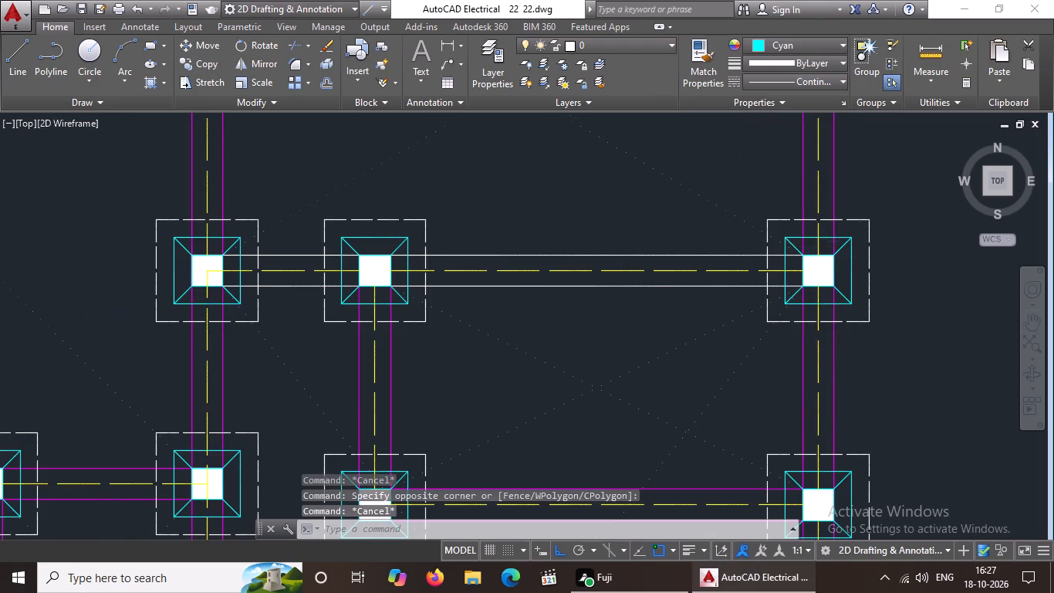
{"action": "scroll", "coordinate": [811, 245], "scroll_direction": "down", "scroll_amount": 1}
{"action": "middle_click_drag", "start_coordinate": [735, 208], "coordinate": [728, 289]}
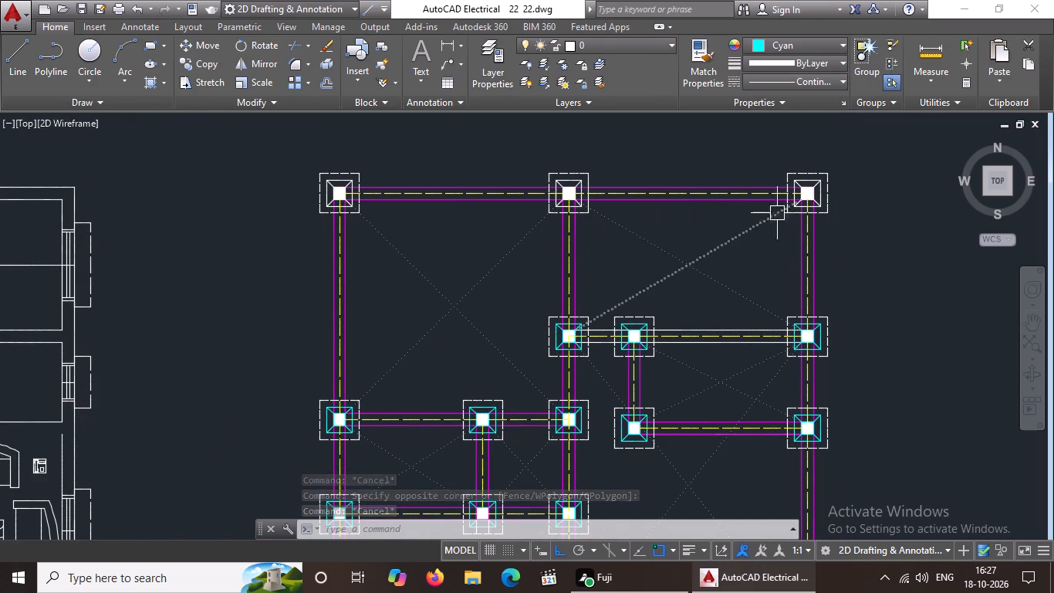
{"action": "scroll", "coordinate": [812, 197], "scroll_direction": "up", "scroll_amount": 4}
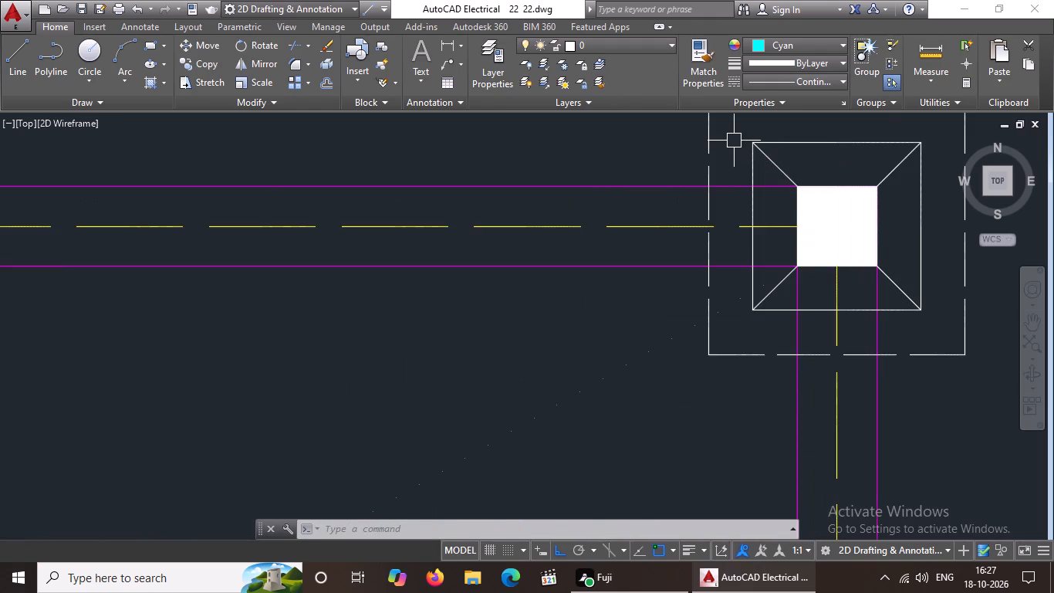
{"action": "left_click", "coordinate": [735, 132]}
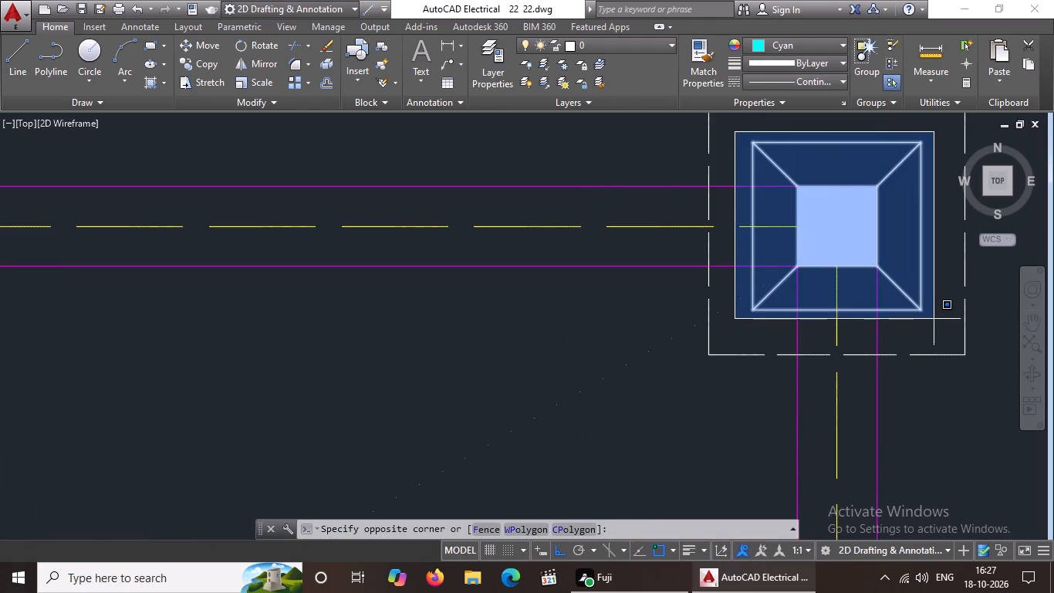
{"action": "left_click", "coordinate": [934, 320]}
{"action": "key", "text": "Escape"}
Set the inner square, corner diagonals and column outline to cyan on the footing at the plan's north-west corner.
{"action": "scroll", "coordinate": [880, 291], "scroll_direction": "down", "scroll_amount": 2}
{"action": "scroll", "coordinate": [582, 281], "scroll_direction": "down", "scroll_amount": 2}
{"action": "scroll", "coordinate": [284, 303], "scroll_direction": "up", "scroll_amount": 2}
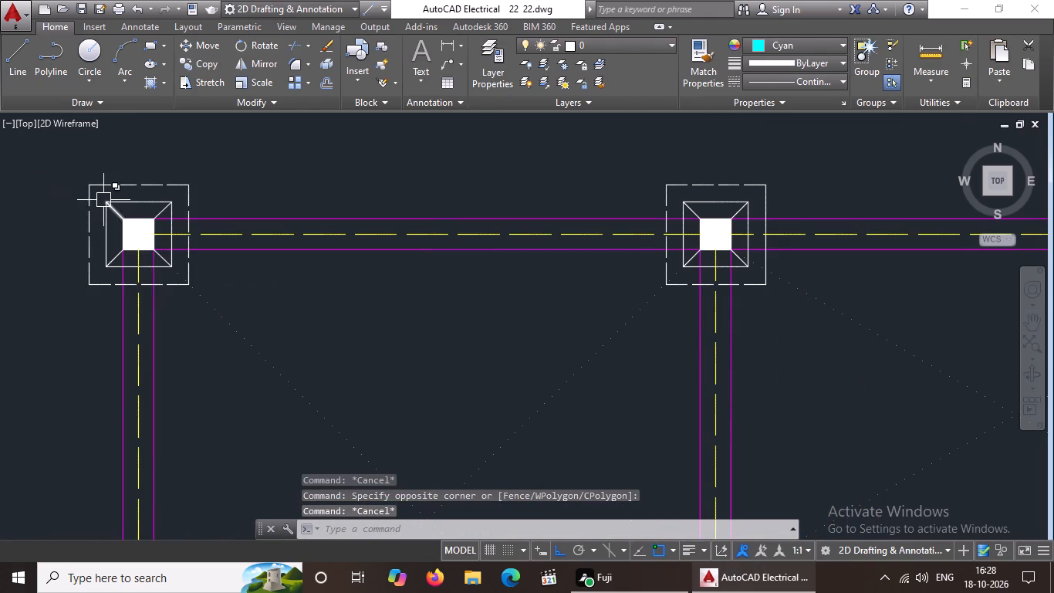
{"action": "scroll", "coordinate": [99, 195], "scroll_direction": "up", "scroll_amount": 3}
{"action": "left_click", "coordinate": [99, 195]}
{"action": "scroll", "coordinate": [360, 368], "scroll_direction": "down", "scroll_amount": 3}
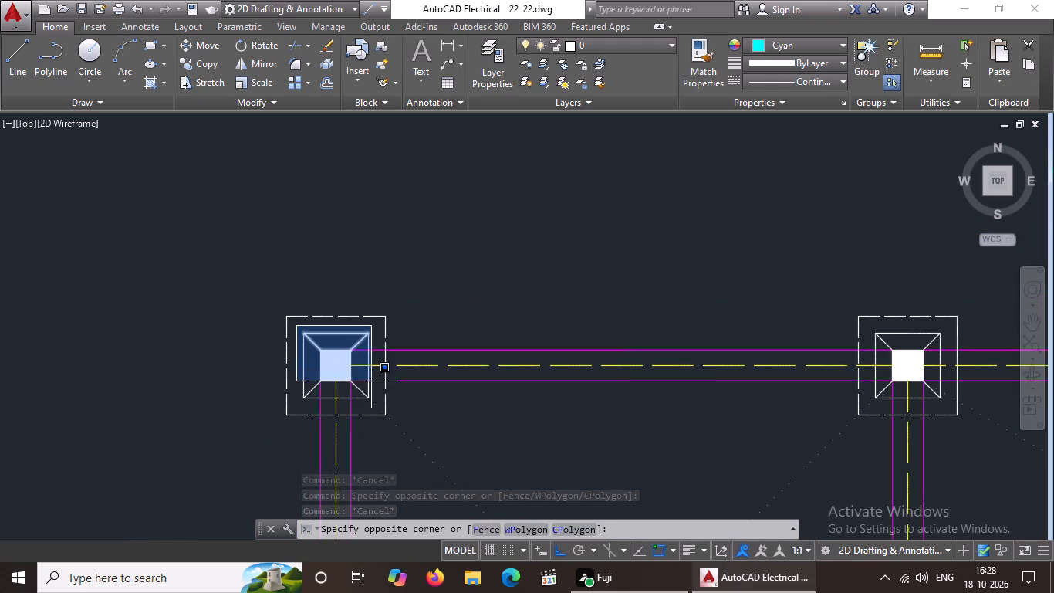
{"action": "left_click", "coordinate": [375, 405]}
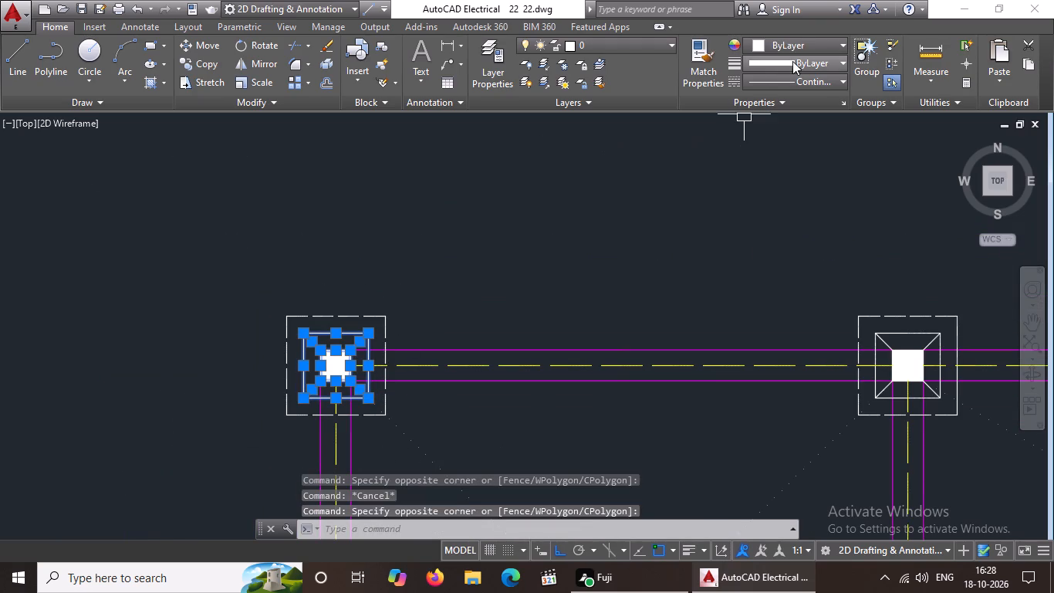
{"action": "left_click", "coordinate": [793, 60]}
{"action": "left_click", "coordinate": [799, 42]}
{"action": "left_click", "coordinate": [820, 48]}
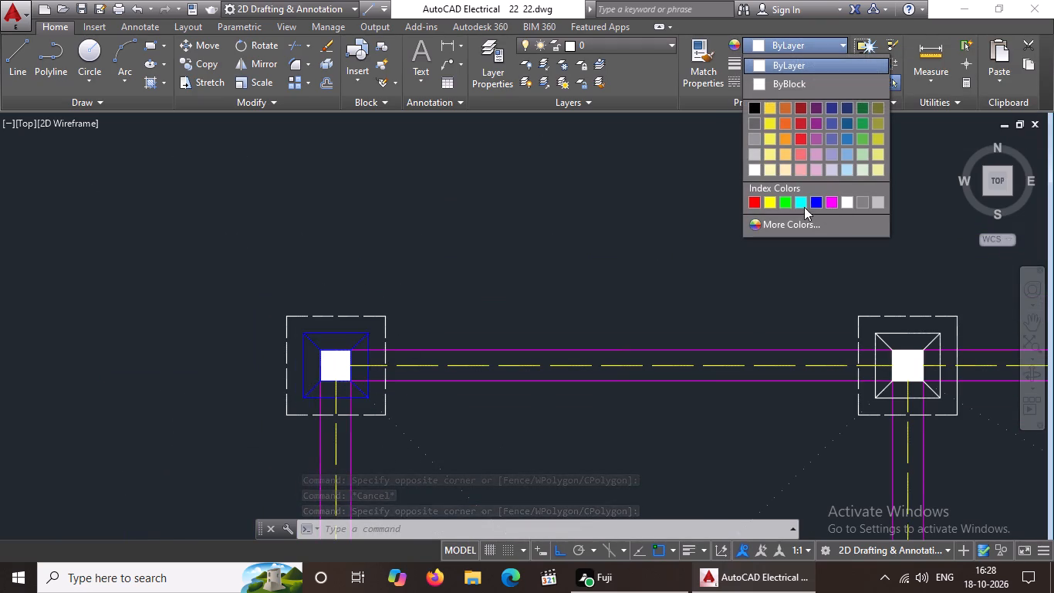
{"action": "left_click", "coordinate": [797, 202]}
{"action": "key", "text": "Escape"}
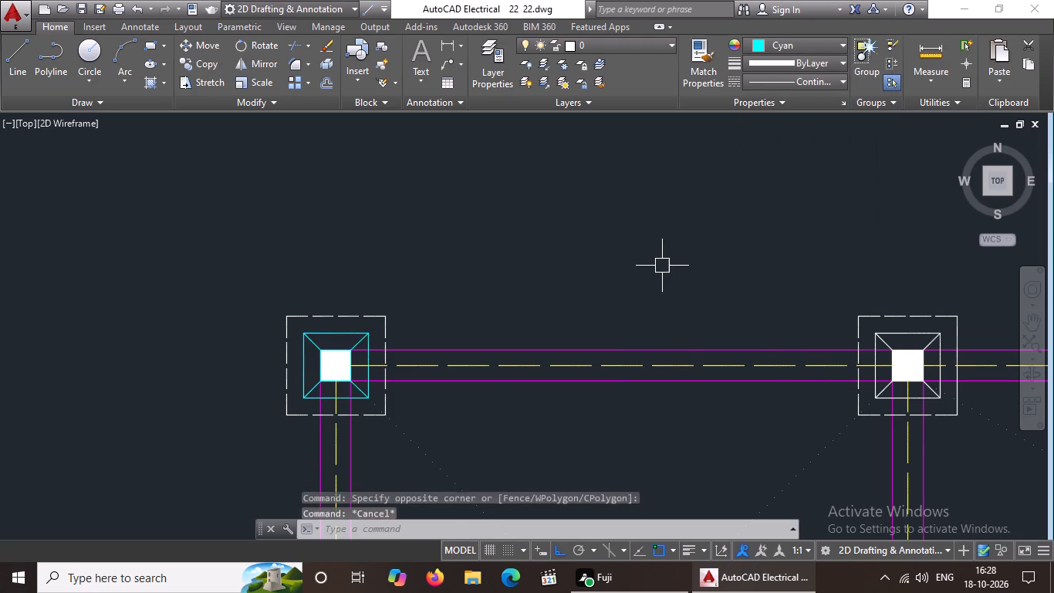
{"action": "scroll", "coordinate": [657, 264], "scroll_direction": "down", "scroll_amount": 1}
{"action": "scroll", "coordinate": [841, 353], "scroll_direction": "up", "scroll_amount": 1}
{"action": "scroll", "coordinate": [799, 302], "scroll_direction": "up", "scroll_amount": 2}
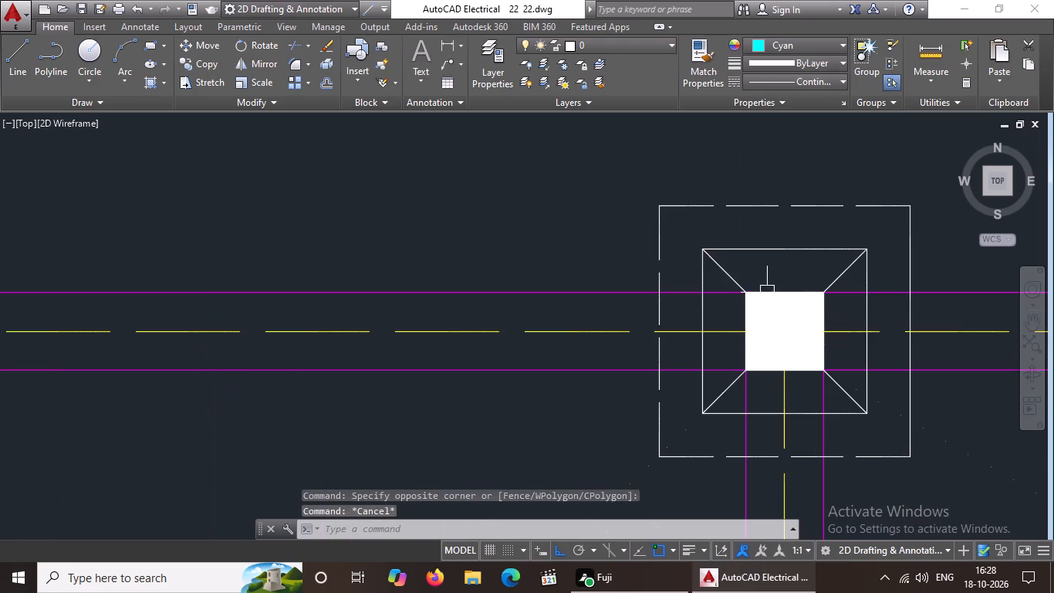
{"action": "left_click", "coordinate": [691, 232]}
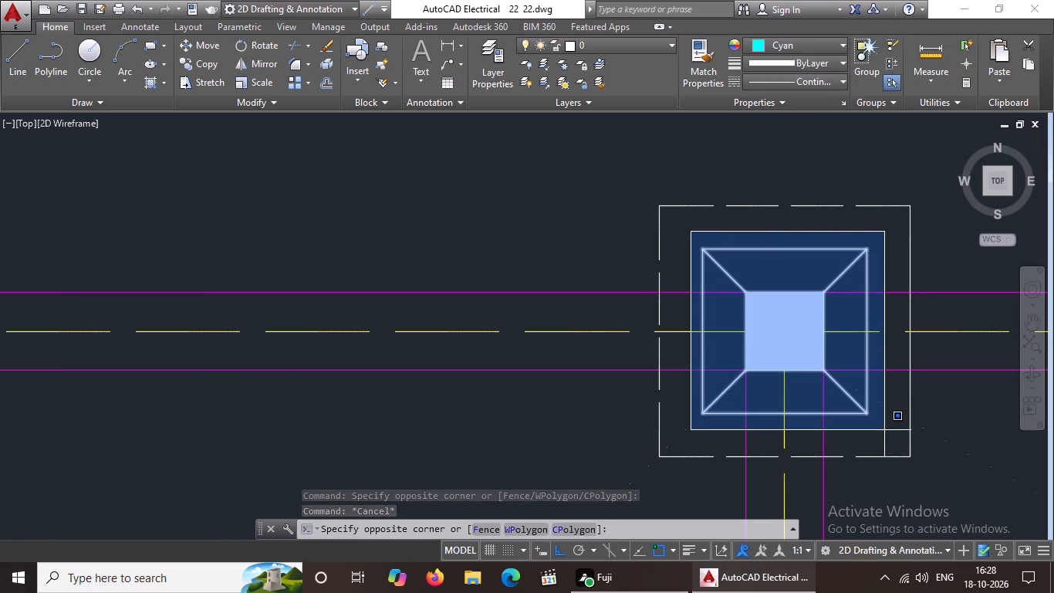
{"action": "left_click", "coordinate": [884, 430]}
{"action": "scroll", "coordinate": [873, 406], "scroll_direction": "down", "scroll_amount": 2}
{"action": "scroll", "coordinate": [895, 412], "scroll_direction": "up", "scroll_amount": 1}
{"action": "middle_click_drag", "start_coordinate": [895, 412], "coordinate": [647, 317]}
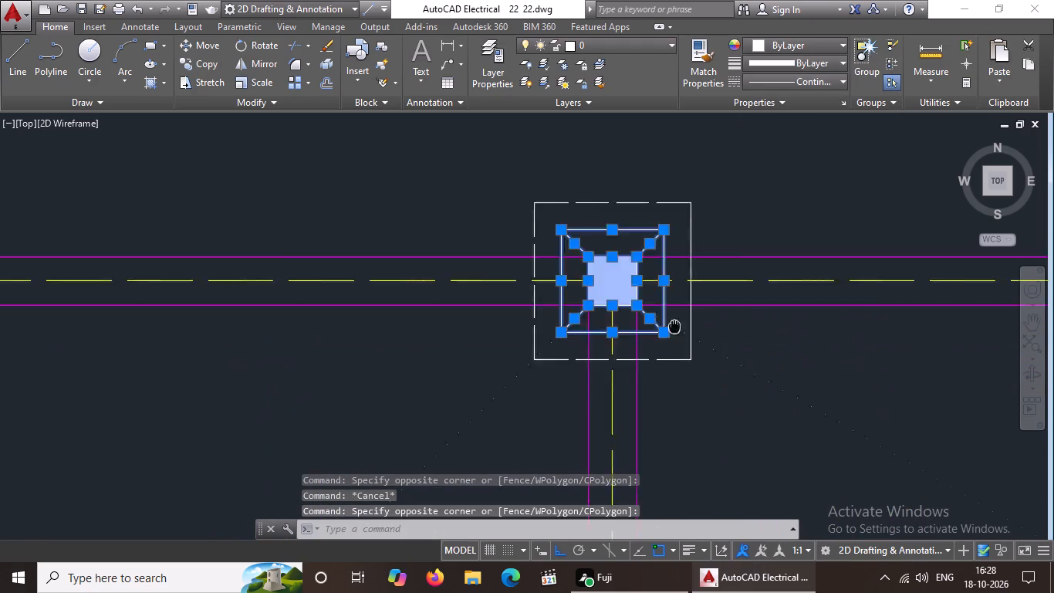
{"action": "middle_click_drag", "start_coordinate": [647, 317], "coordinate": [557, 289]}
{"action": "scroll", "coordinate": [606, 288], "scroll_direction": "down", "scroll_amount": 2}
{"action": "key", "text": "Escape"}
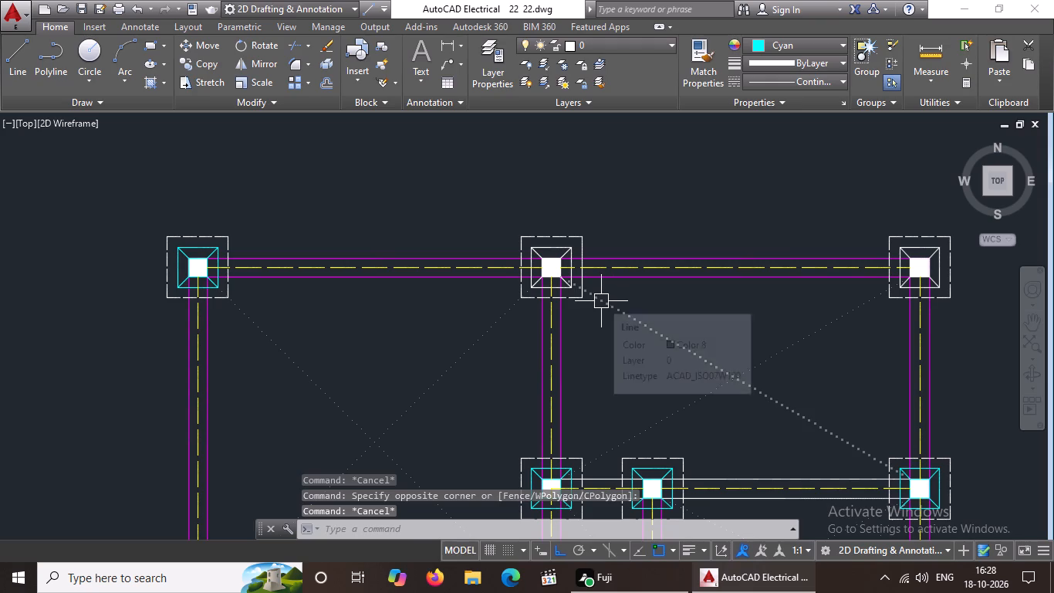
Set the four sides of the inner square to cyan on the middle footing of the northernmost beam line.
{"action": "scroll", "coordinate": [550, 266], "scroll_direction": "up", "scroll_amount": 3}
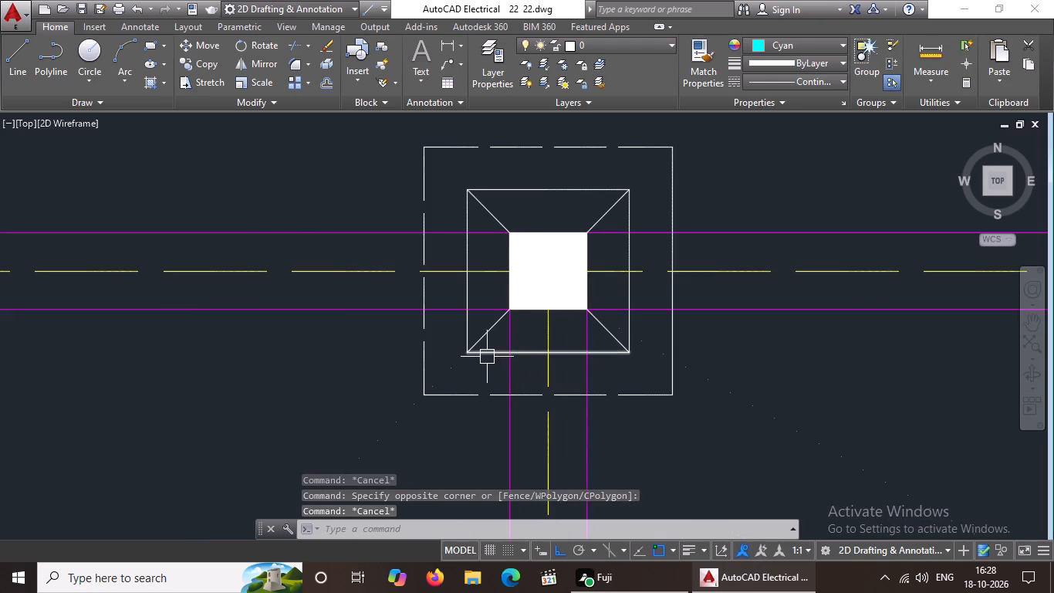
{"action": "left_click", "coordinate": [487, 357]}
{"action": "left_click", "coordinate": [794, 46]}
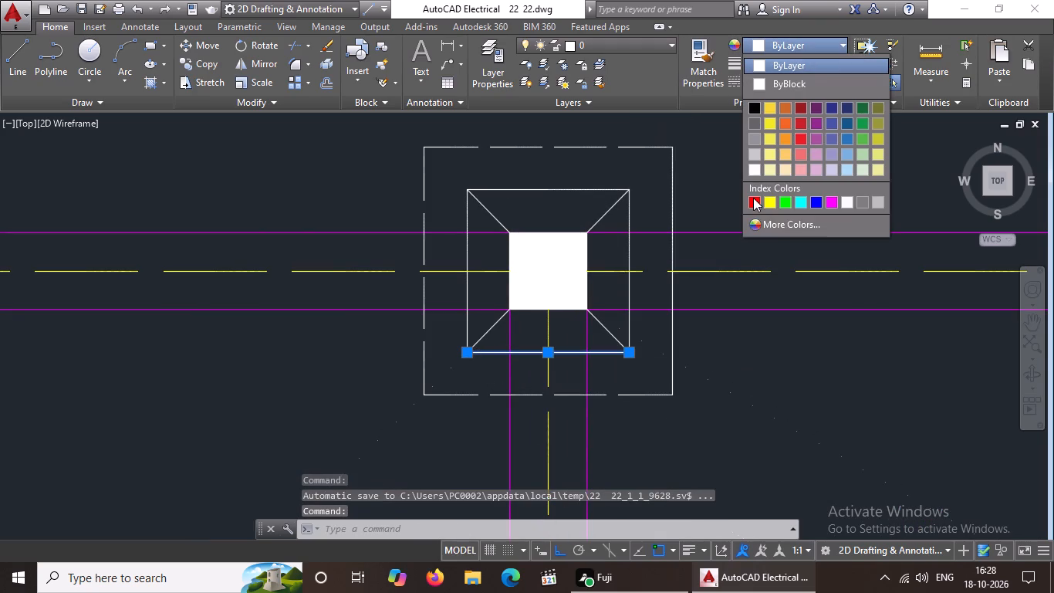
{"action": "left_click", "coordinate": [804, 201]}
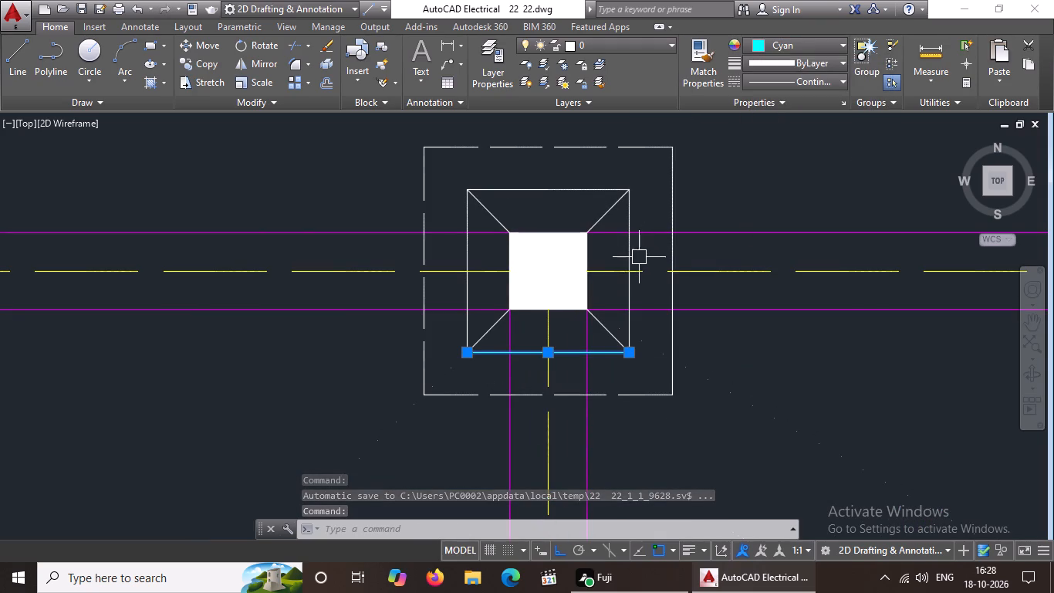
{"action": "left_click", "coordinate": [631, 253]}
{"action": "left_click", "coordinate": [787, 41]}
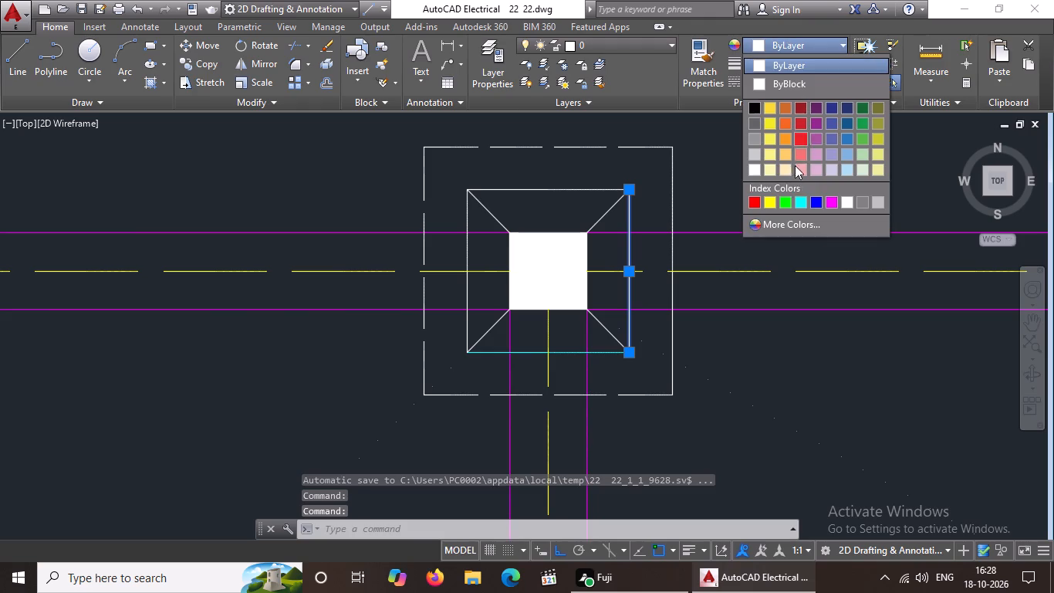
{"action": "left_click", "coordinate": [798, 202]}
{"action": "key", "text": "Escape"}
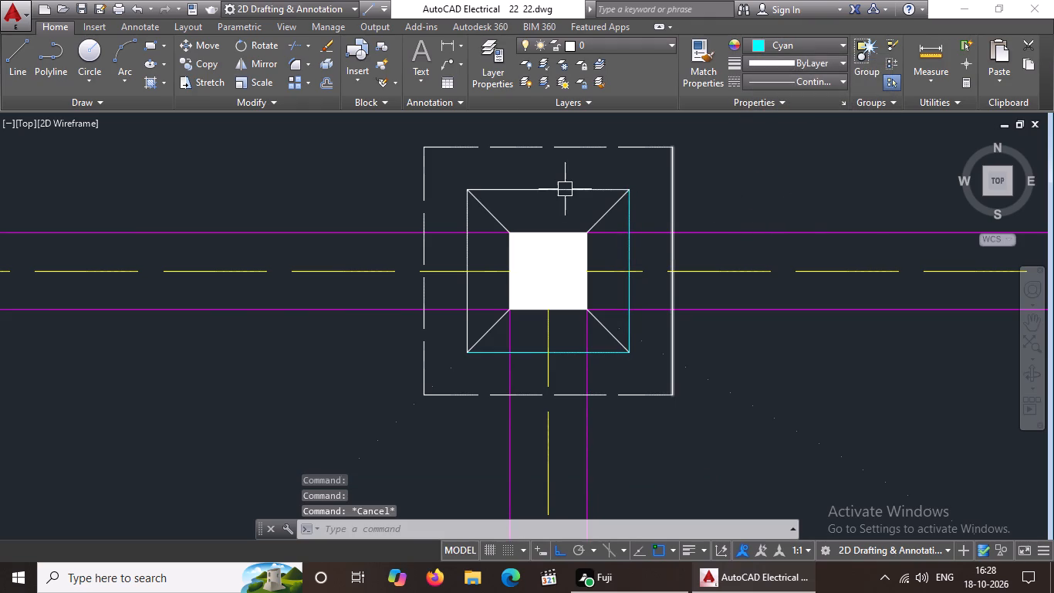
{"action": "left_click", "coordinate": [563, 189]}
{"action": "left_click", "coordinate": [775, 42]}
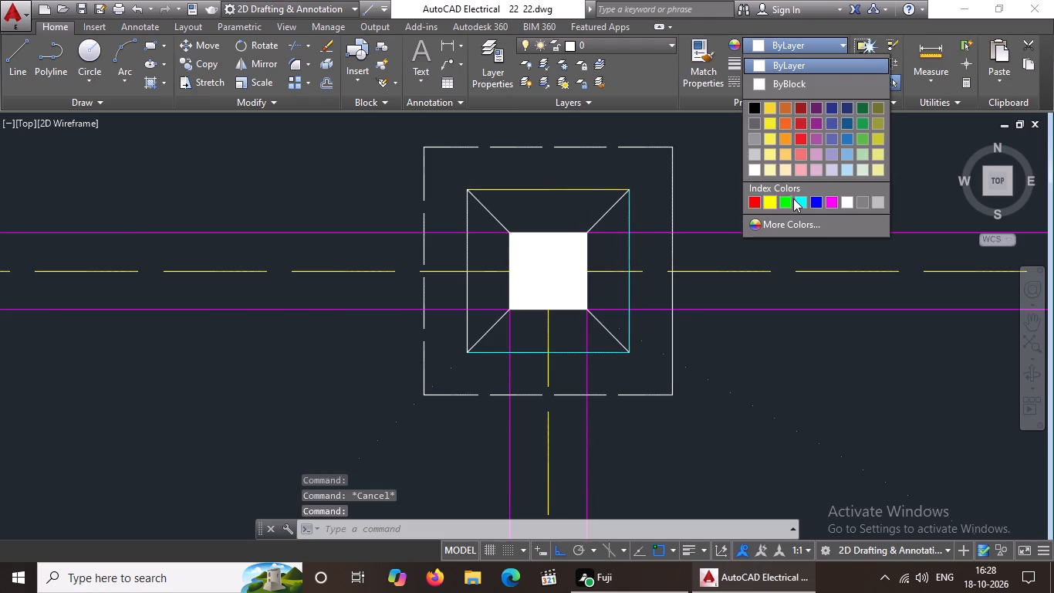
{"action": "left_click", "coordinate": [799, 200]}
{"action": "key", "text": "Escape"}
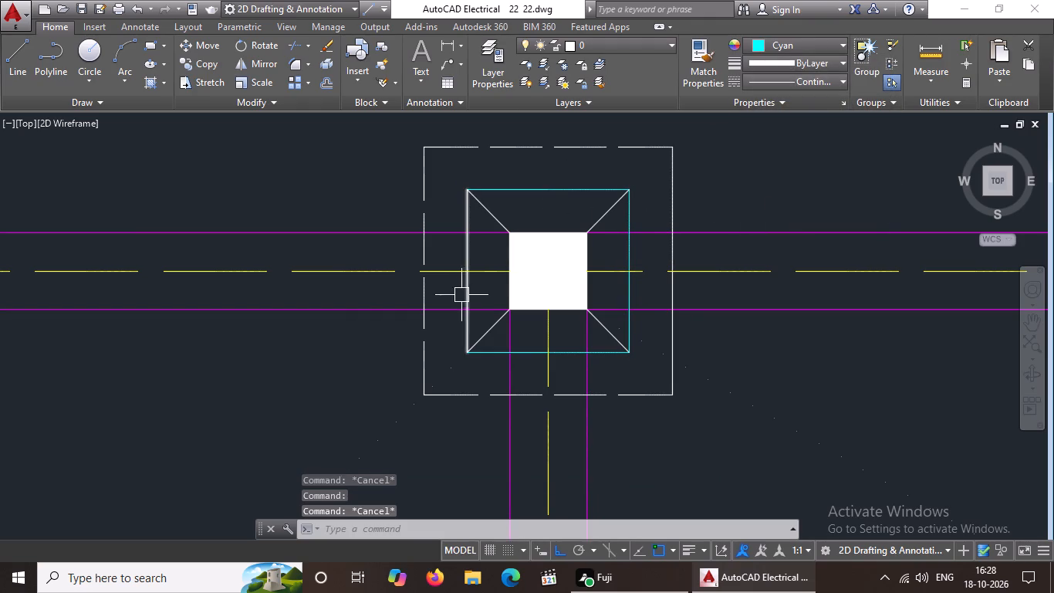
{"action": "left_click", "coordinate": [468, 291]}
{"action": "left_click", "coordinate": [769, 37]}
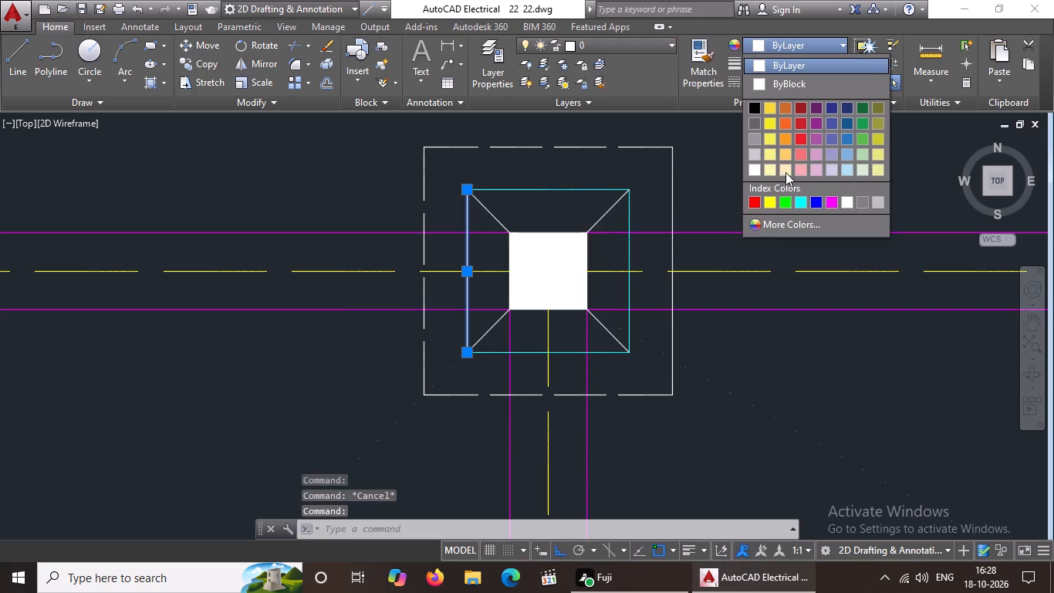
{"action": "left_click", "coordinate": [800, 205]}
{"action": "key", "text": "Escape"}
Set the four corner diagonals to cyan on the middle footing of the northernmost beam line.
{"action": "left_click", "coordinate": [492, 226]}
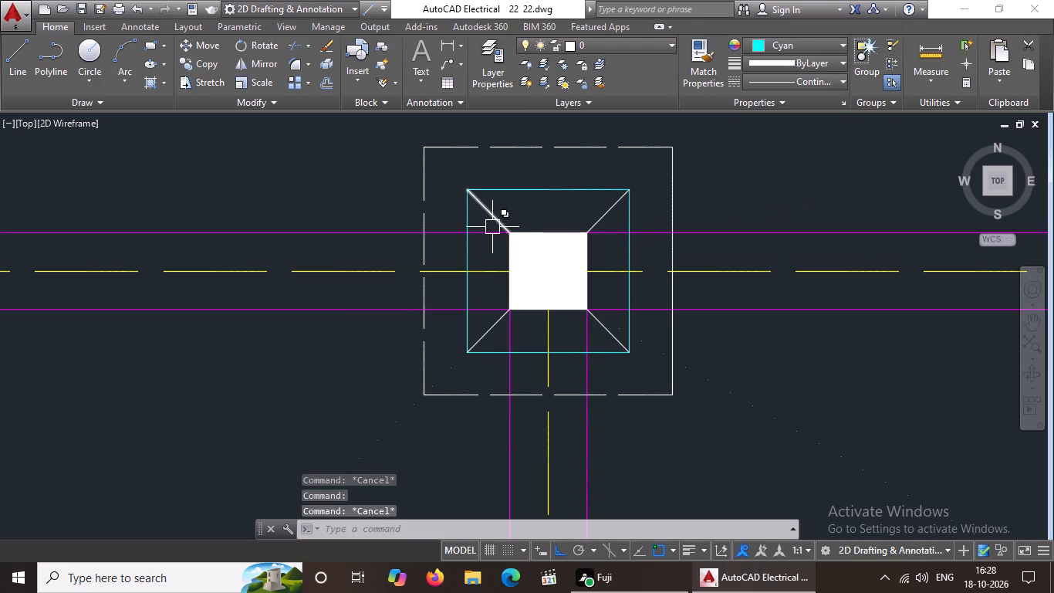
{"action": "left_click", "coordinate": [772, 45]}
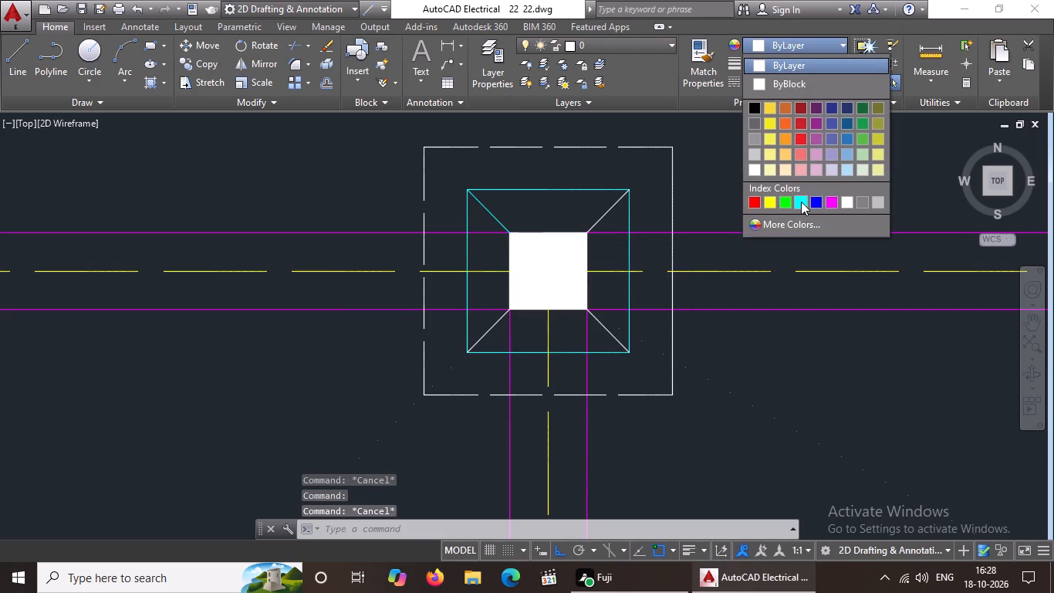
{"action": "left_click", "coordinate": [801, 202]}
{"action": "key", "text": "Escape"}
{"action": "left_click", "coordinate": [607, 216]}
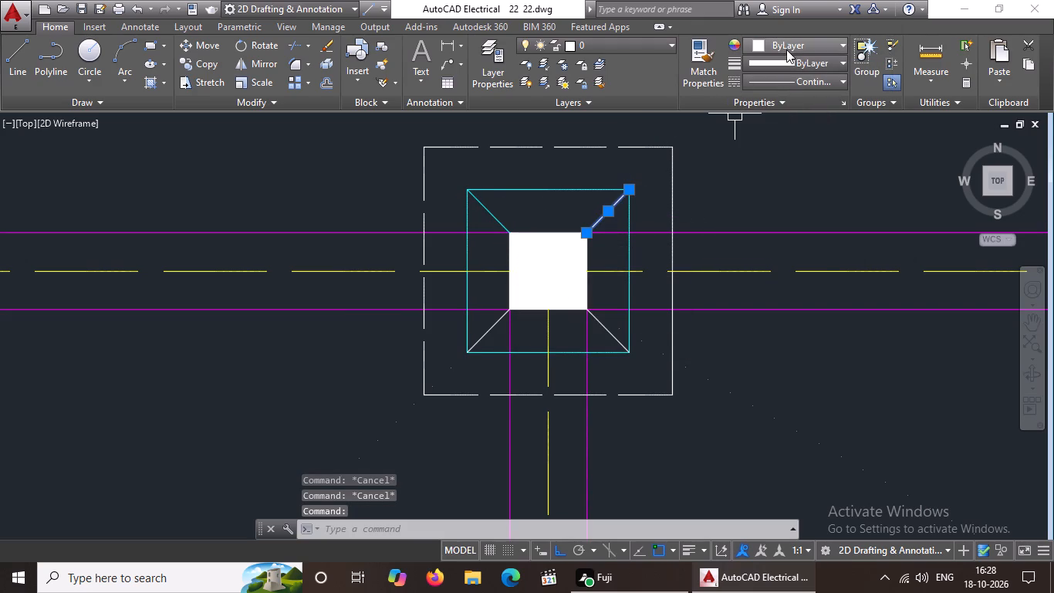
{"action": "left_click", "coordinate": [788, 46]}
{"action": "left_click", "coordinate": [796, 198]}
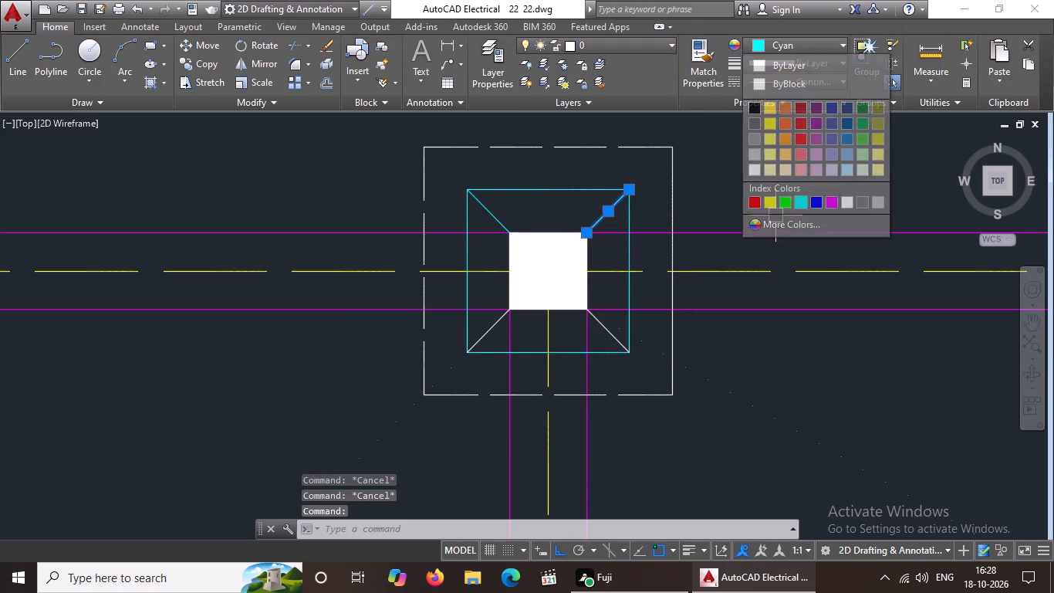
{"action": "key", "text": "Escape"}
{"action": "scroll", "coordinate": [606, 341], "scroll_direction": "up", "scroll_amount": 2}
{"action": "left_click", "coordinate": [611, 322]}
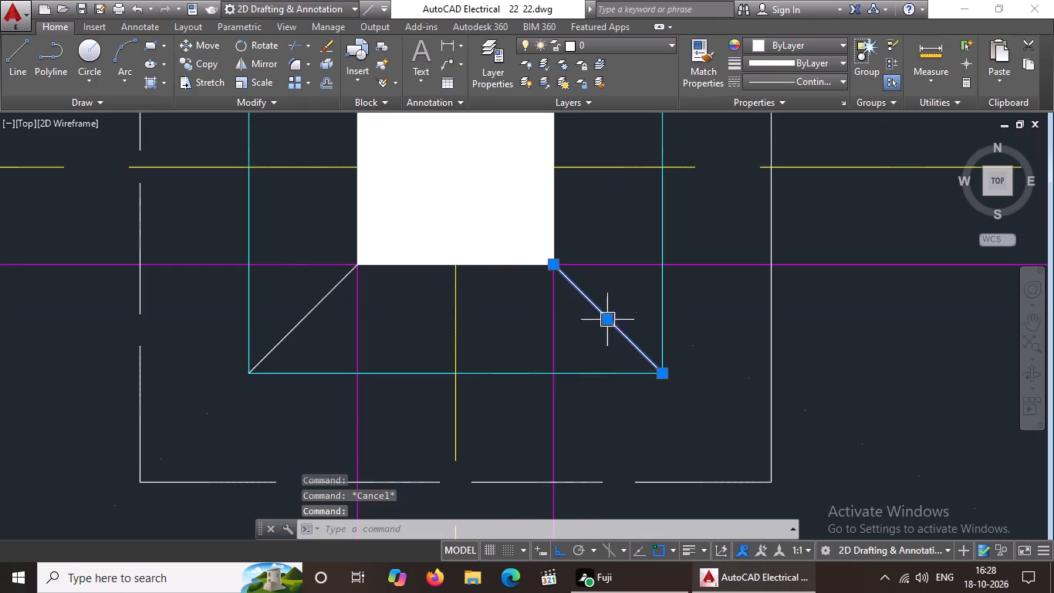
{"action": "left_click", "coordinate": [762, 45]}
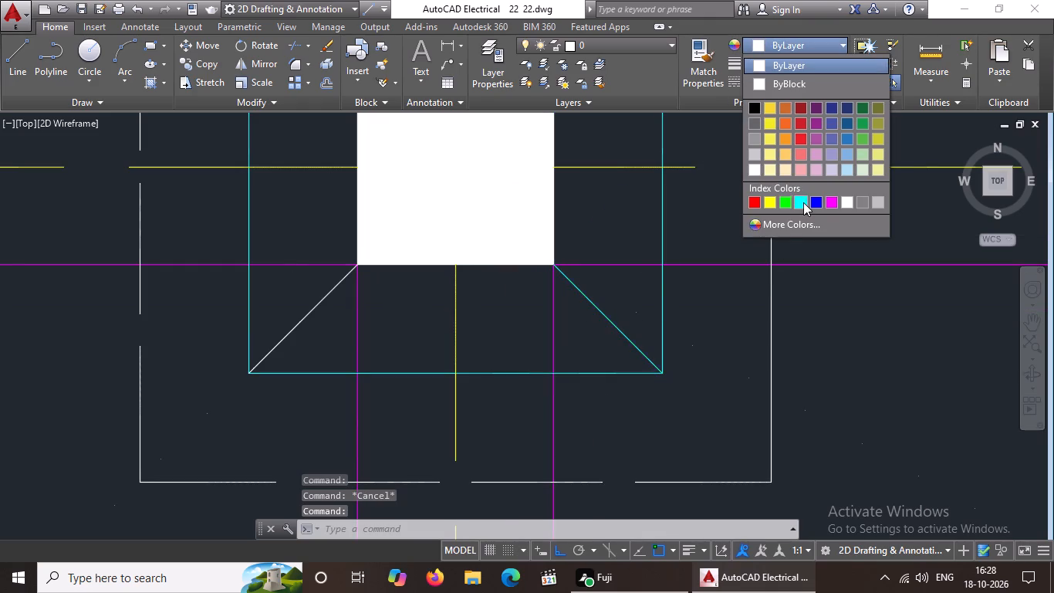
{"action": "left_click", "coordinate": [803, 202]}
{"action": "scroll", "coordinate": [544, 284], "scroll_direction": "down", "scroll_amount": 3}
{"action": "key", "text": "Escape"}
{"action": "scroll", "coordinate": [498, 298], "scroll_direction": "up", "scroll_amount": 3}
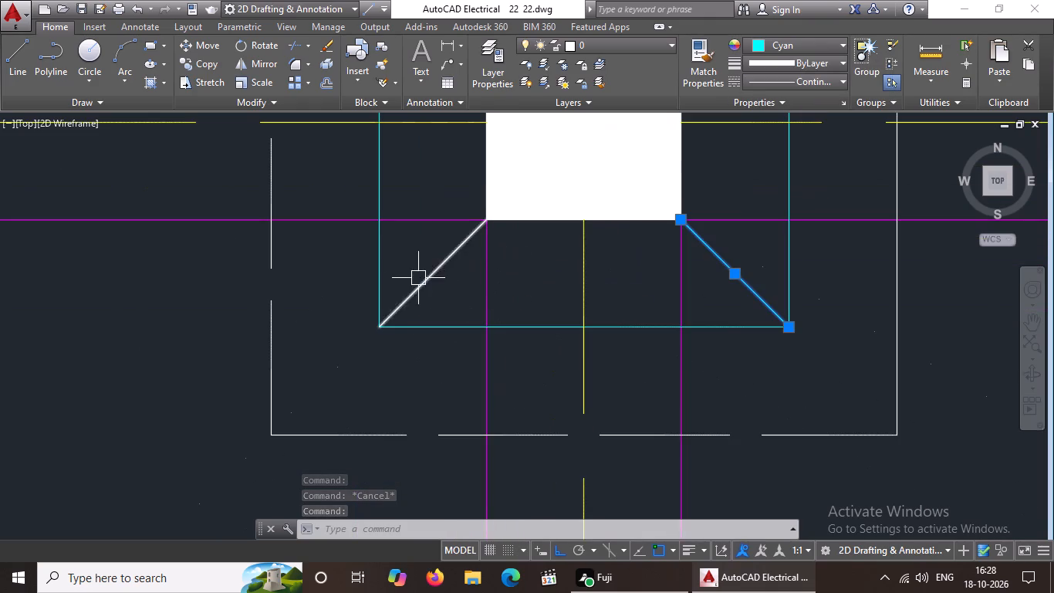
{"action": "left_click", "coordinate": [421, 280]}
{"action": "left_click", "coordinate": [780, 40]}
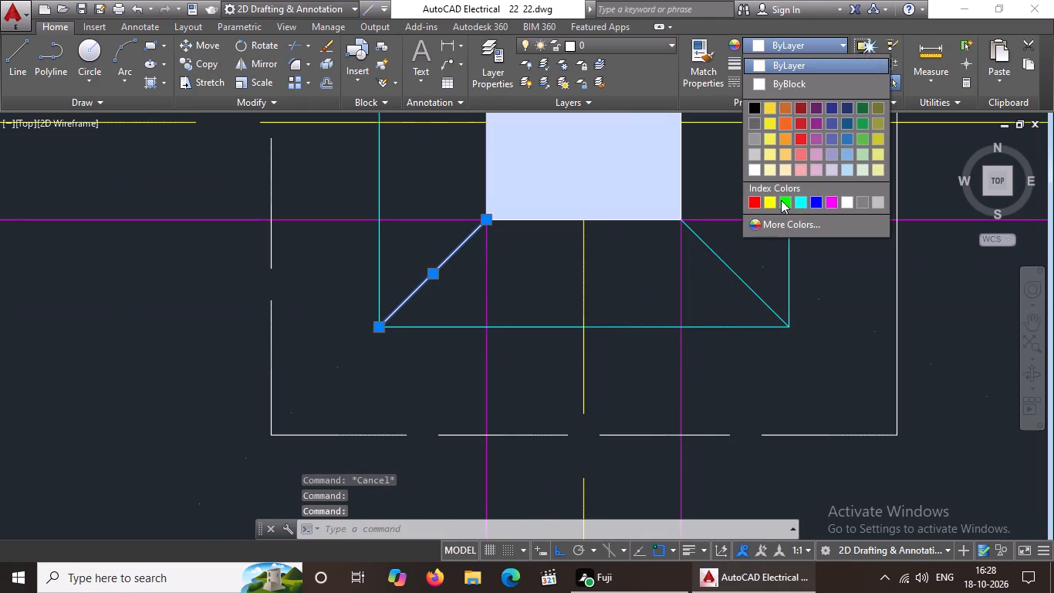
{"action": "key", "text": "Escape"}
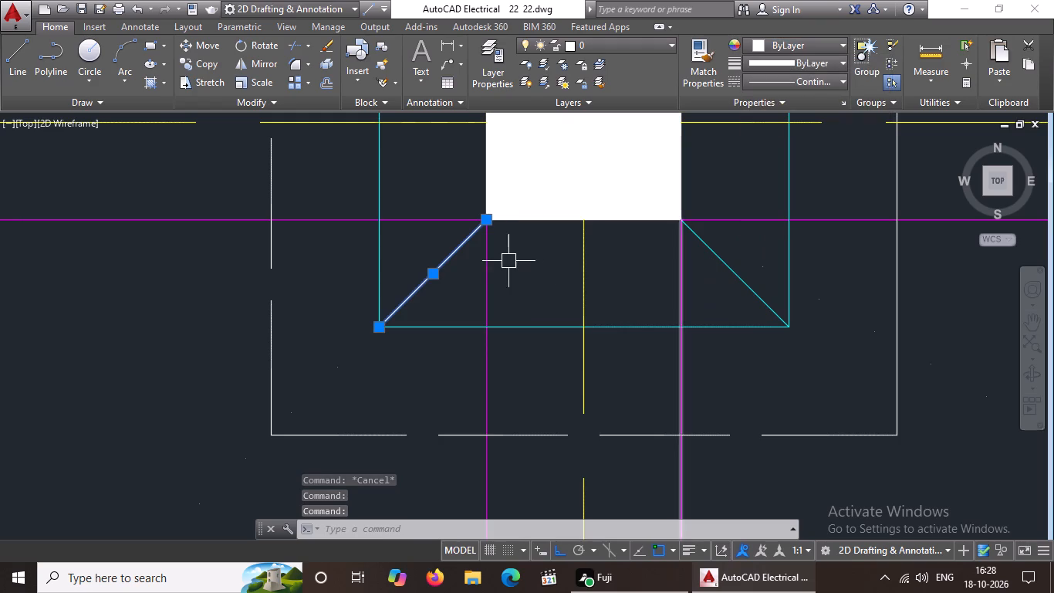
{"action": "left_click", "coordinate": [824, 46]}
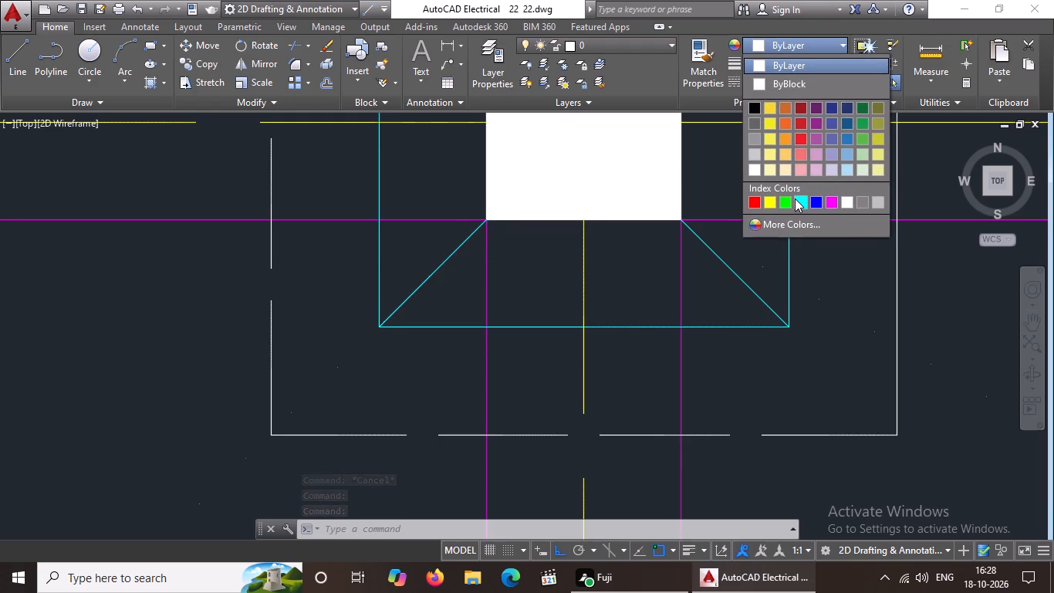
{"action": "left_click", "coordinate": [796, 198]}
{"action": "scroll", "coordinate": [817, 194], "scroll_direction": "down", "scroll_amount": 4}
{"action": "key", "text": "Escape"}
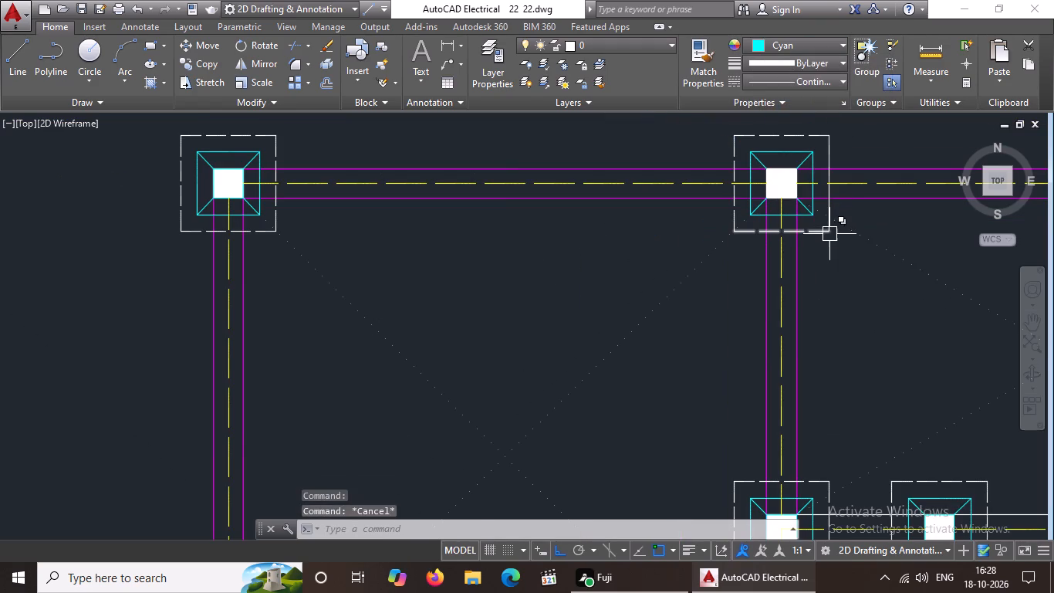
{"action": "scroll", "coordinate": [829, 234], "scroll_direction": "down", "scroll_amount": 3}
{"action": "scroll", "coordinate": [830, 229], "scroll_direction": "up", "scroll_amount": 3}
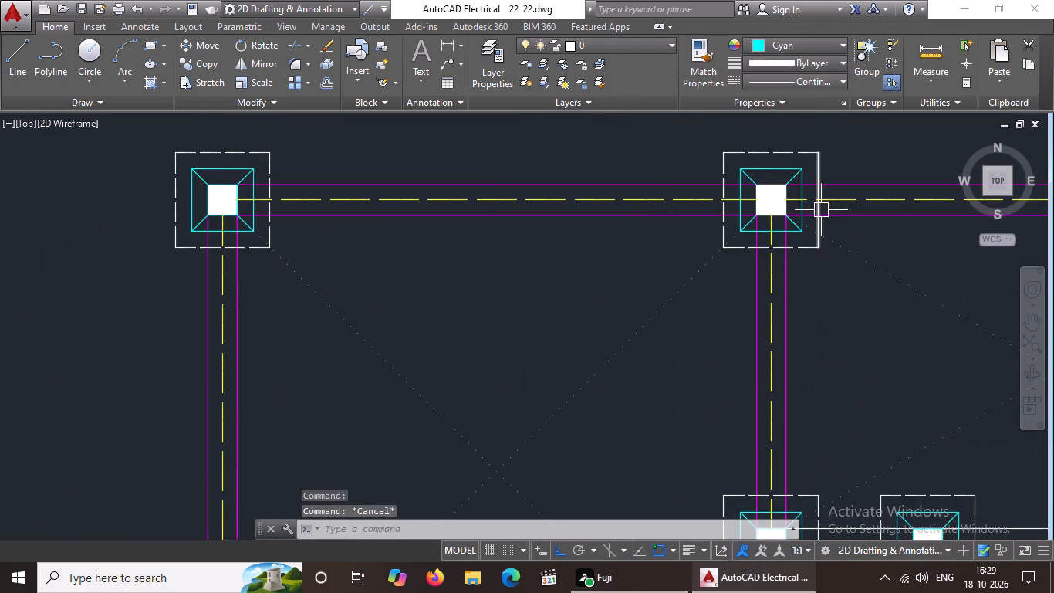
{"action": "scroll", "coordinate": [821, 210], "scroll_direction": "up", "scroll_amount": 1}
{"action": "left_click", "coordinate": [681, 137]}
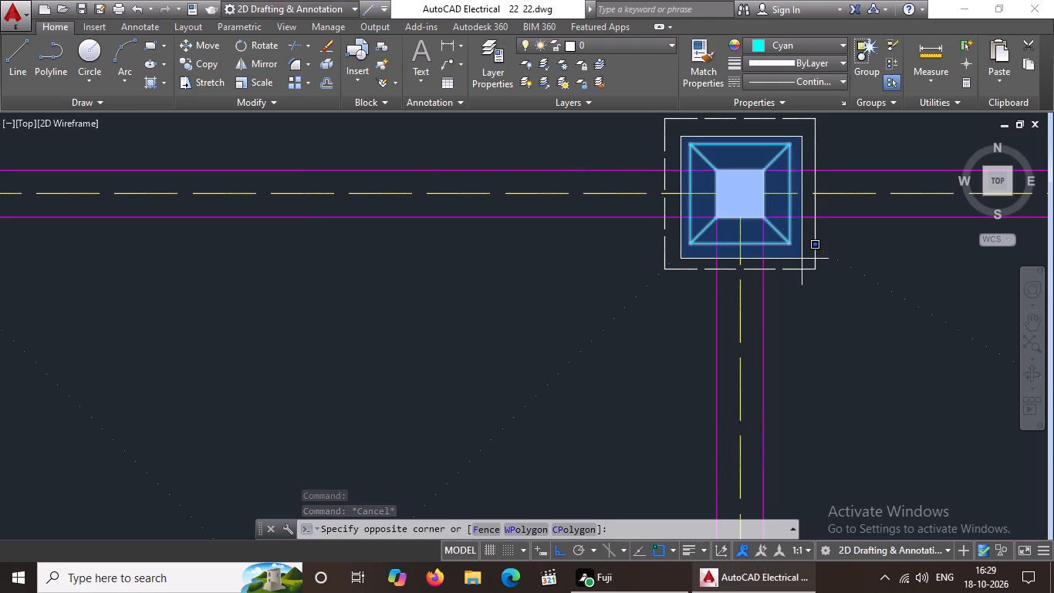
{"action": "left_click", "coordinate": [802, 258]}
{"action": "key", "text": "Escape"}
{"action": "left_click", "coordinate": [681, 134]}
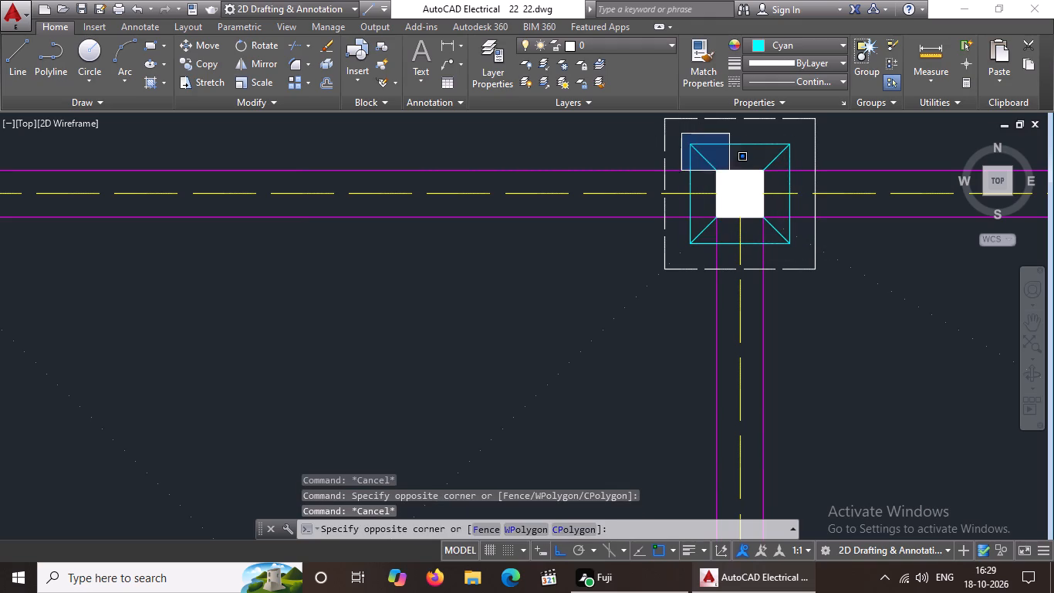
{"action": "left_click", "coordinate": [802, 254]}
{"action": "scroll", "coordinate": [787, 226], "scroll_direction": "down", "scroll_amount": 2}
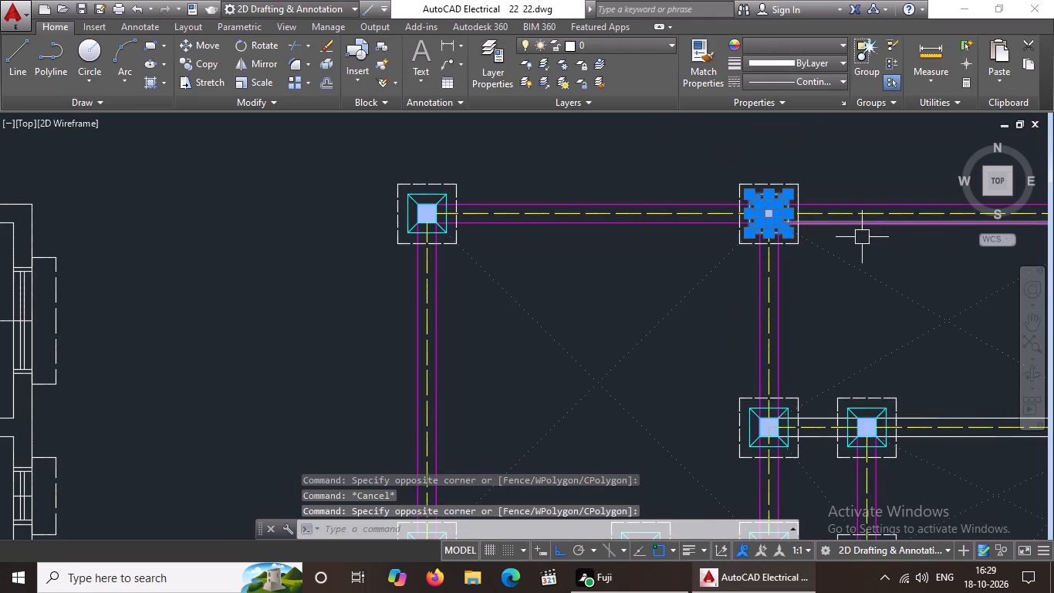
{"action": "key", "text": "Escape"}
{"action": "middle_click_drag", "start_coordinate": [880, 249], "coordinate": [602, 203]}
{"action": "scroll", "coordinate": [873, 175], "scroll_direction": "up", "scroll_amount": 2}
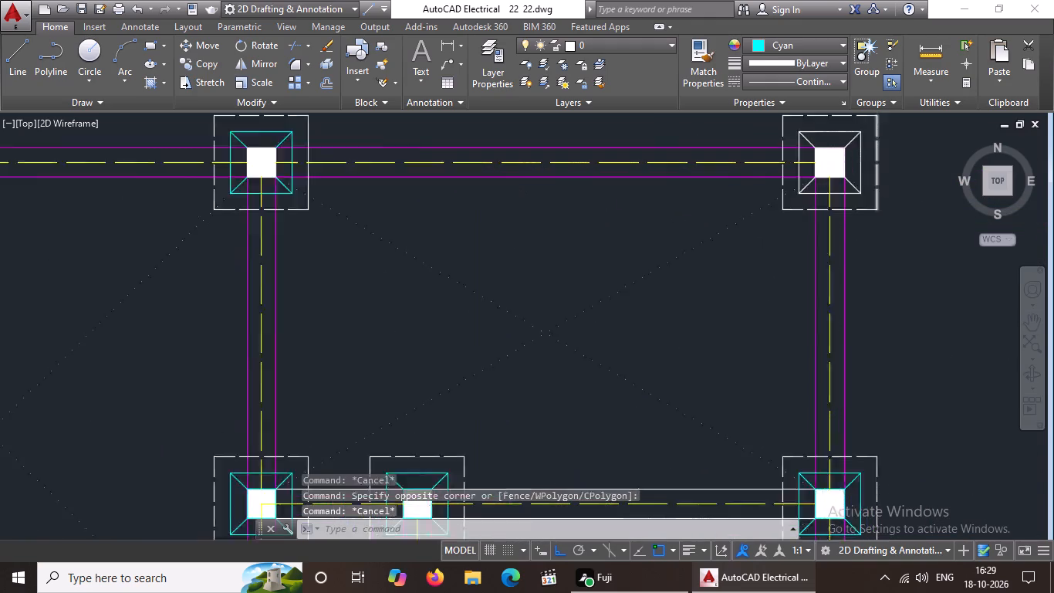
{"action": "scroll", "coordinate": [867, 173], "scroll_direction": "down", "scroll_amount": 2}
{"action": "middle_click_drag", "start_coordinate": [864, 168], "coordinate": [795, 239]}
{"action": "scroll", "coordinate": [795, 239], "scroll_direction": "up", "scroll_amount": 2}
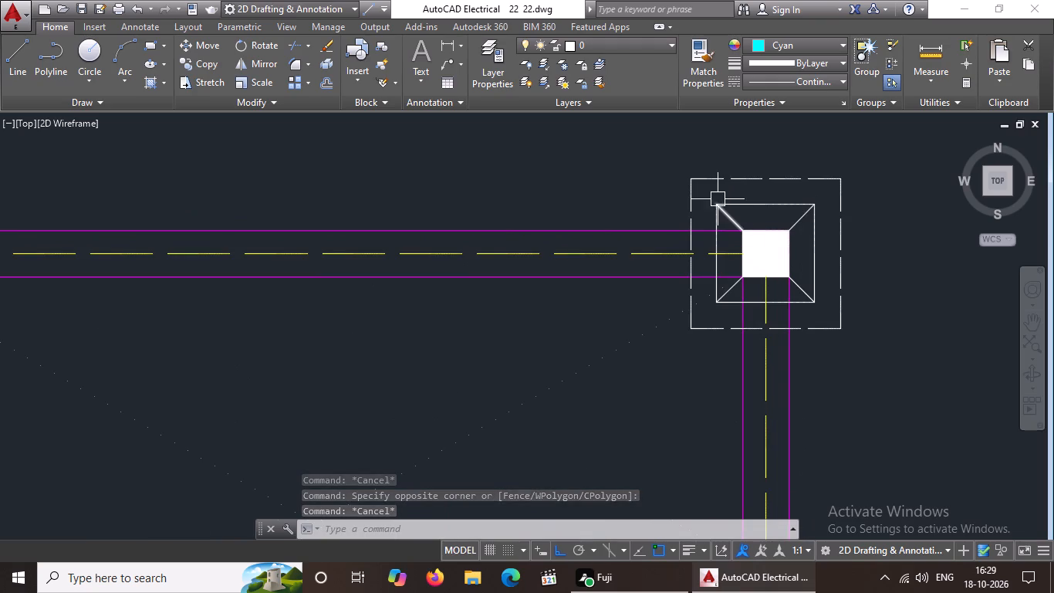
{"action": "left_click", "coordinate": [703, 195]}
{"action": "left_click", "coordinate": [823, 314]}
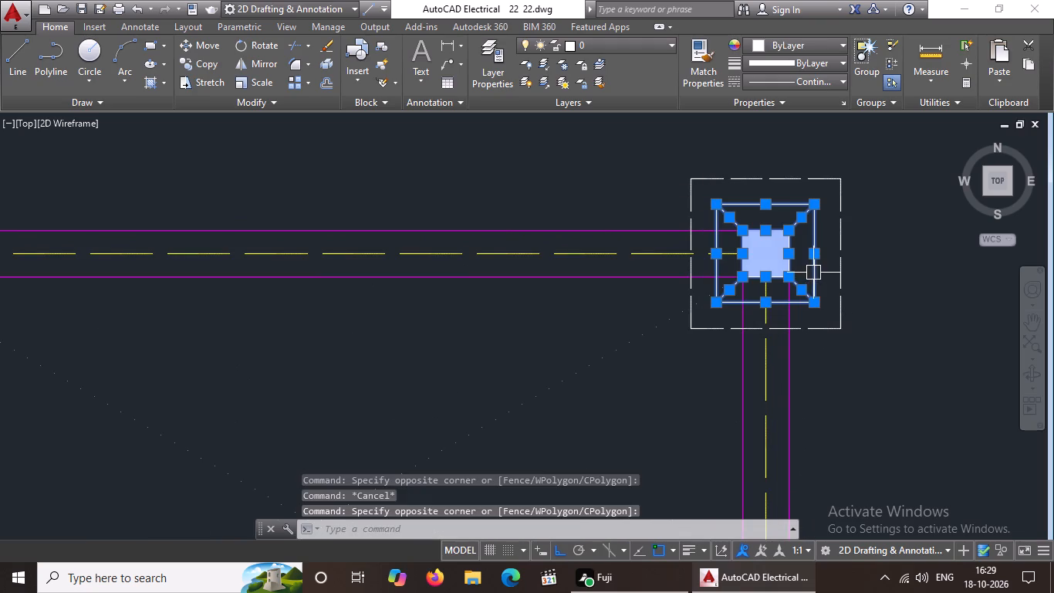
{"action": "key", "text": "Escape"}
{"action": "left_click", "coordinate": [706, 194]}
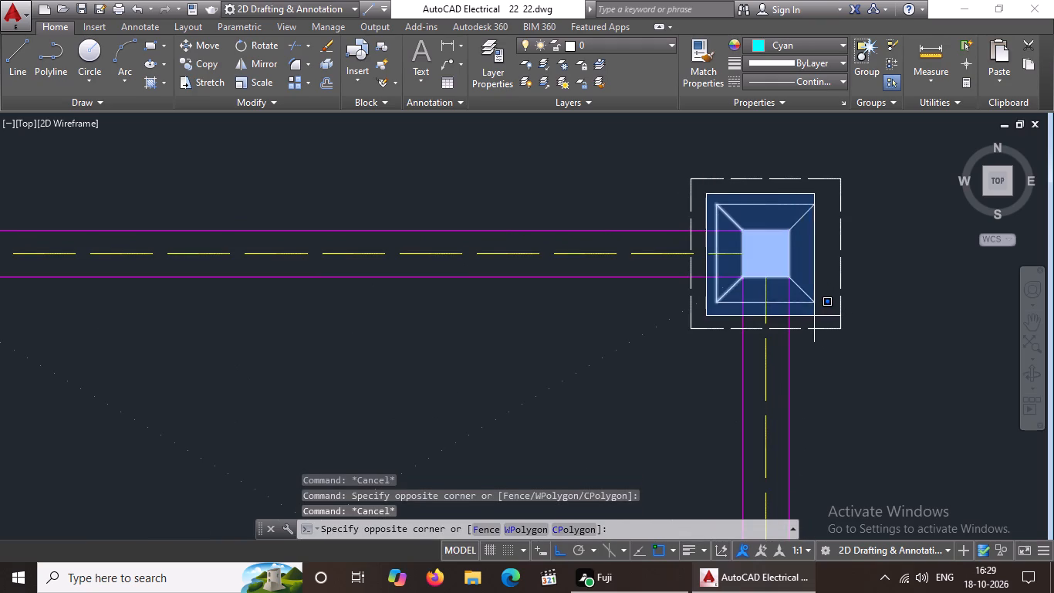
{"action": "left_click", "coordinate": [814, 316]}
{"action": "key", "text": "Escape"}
Set the four sides of the inner square to cyan on the footing at the plan's north-east corner.
{"action": "scroll", "coordinate": [782, 301], "scroll_direction": "up", "scroll_amount": 2}
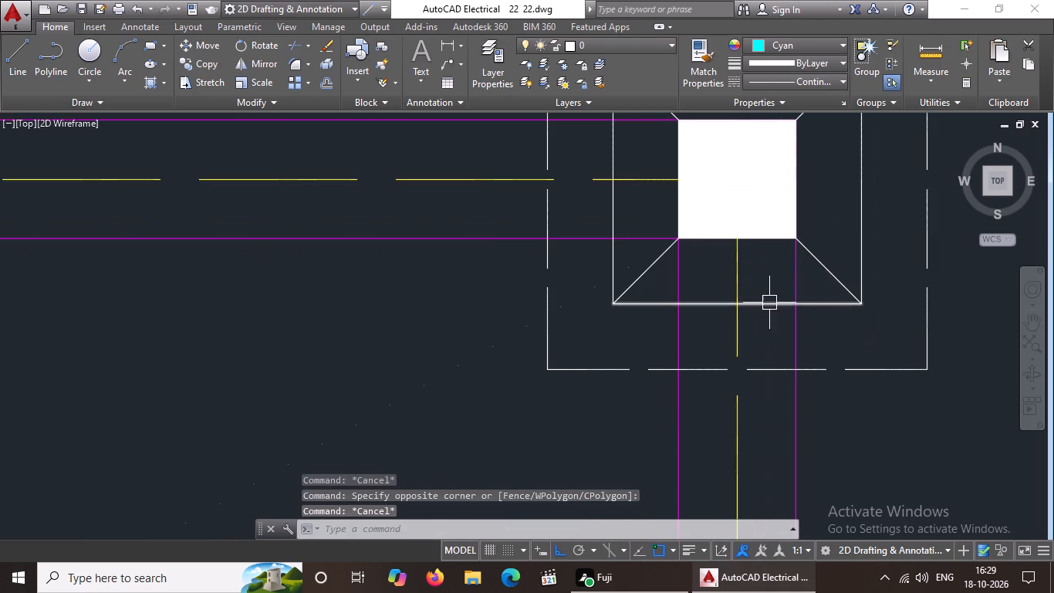
{"action": "left_click", "coordinate": [769, 303]}
{"action": "left_click", "coordinate": [812, 47]}
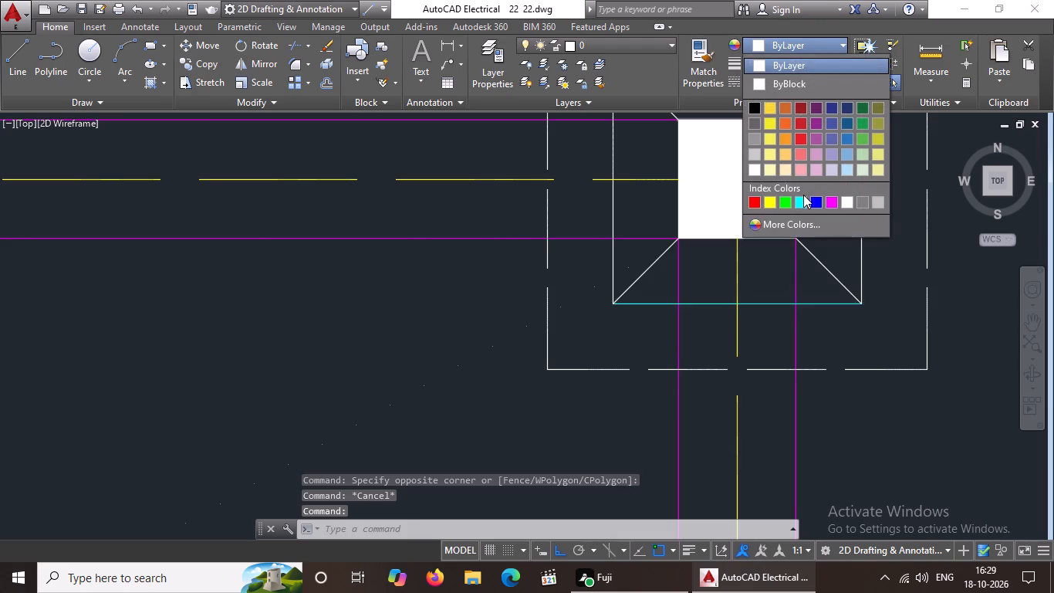
{"action": "left_click", "coordinate": [803, 195]}
{"action": "left_click", "coordinate": [857, 240]}
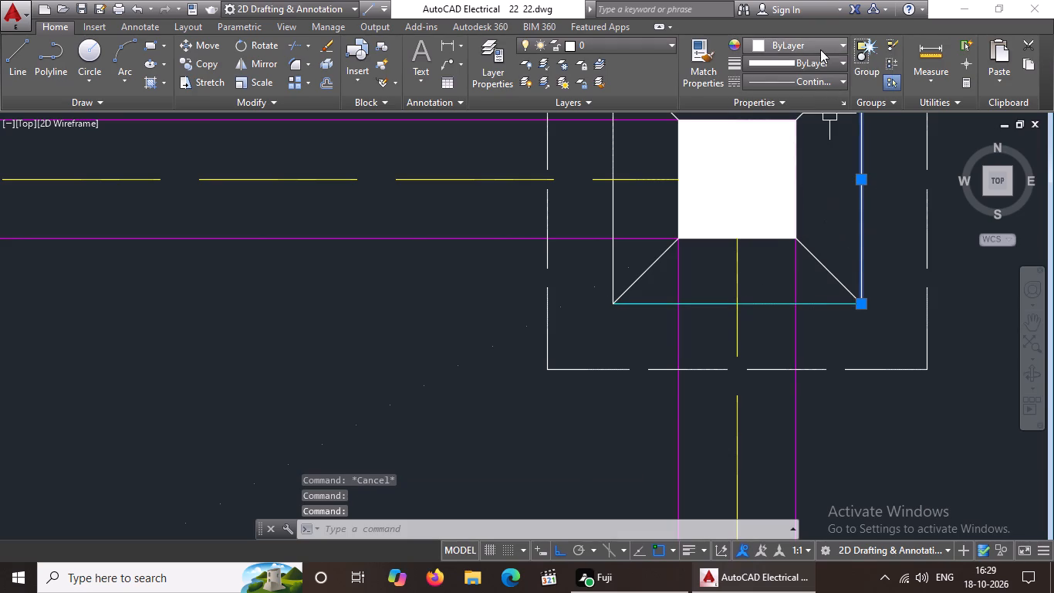
{"action": "left_click", "coordinate": [820, 48]}
{"action": "left_click", "coordinate": [801, 202]}
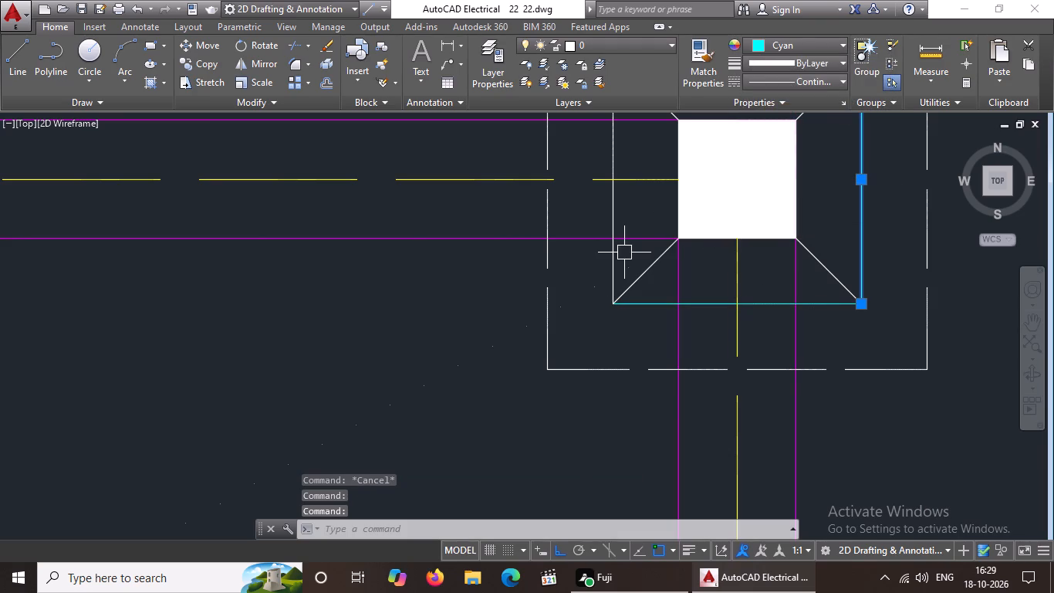
{"action": "left_click", "coordinate": [613, 259]}
{"action": "left_click", "coordinate": [816, 46]}
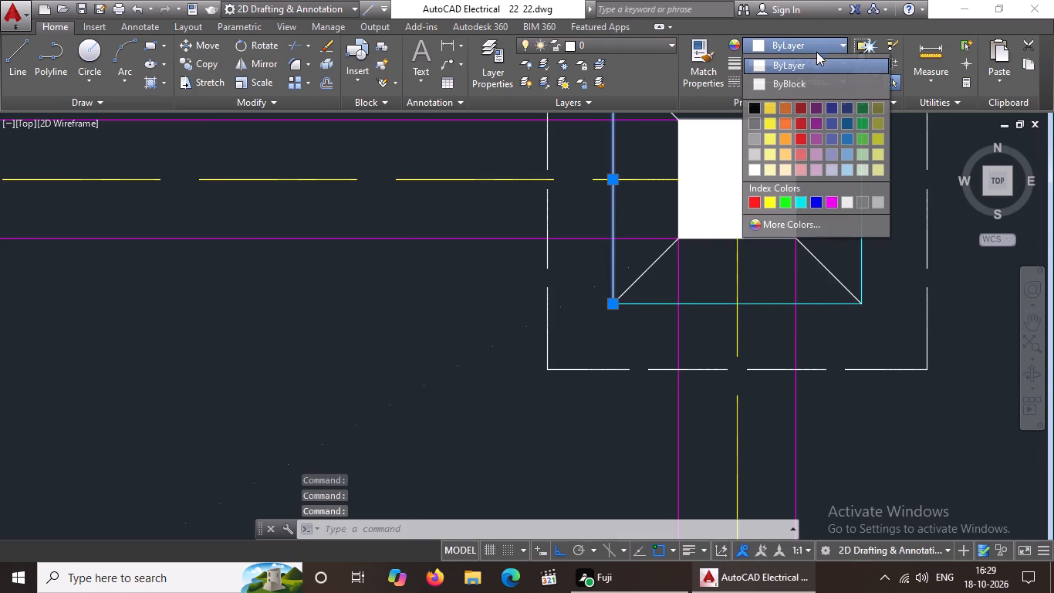
{"action": "left_click", "coordinate": [798, 205]}
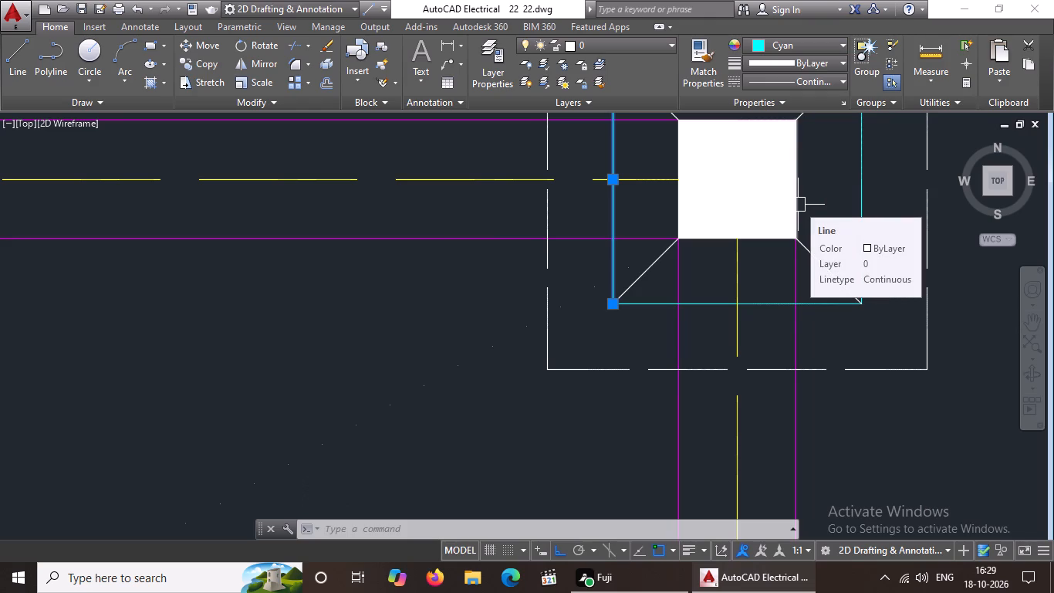
{"action": "scroll", "coordinate": [806, 233], "scroll_direction": "down", "scroll_amount": 2}
{"action": "left_click", "coordinate": [789, 161]}
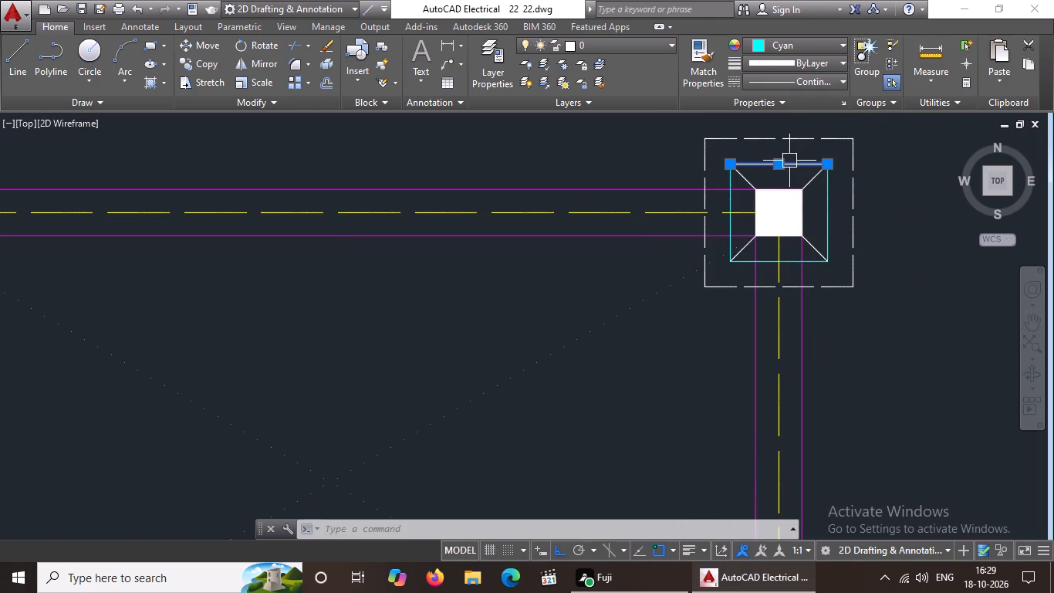
{"action": "left_click", "coordinate": [802, 42]}
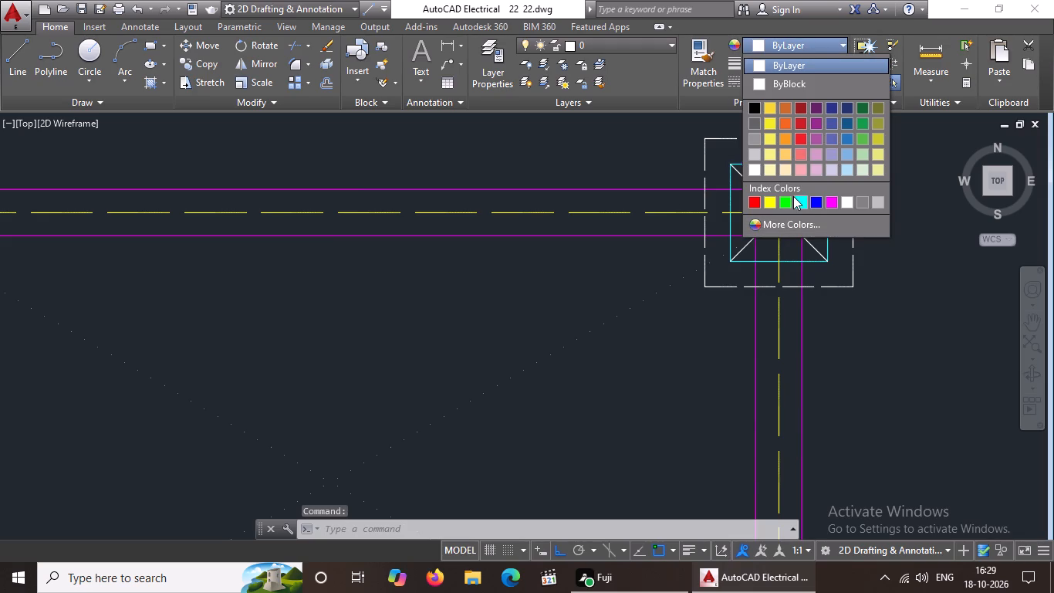
{"action": "left_click", "coordinate": [800, 200]}
Set the two southern corner diagonals to cyan on the north-east corner footing.
{"action": "scroll", "coordinate": [758, 236], "scroll_direction": "up", "scroll_amount": 3}
{"action": "left_click", "coordinate": [706, 268]}
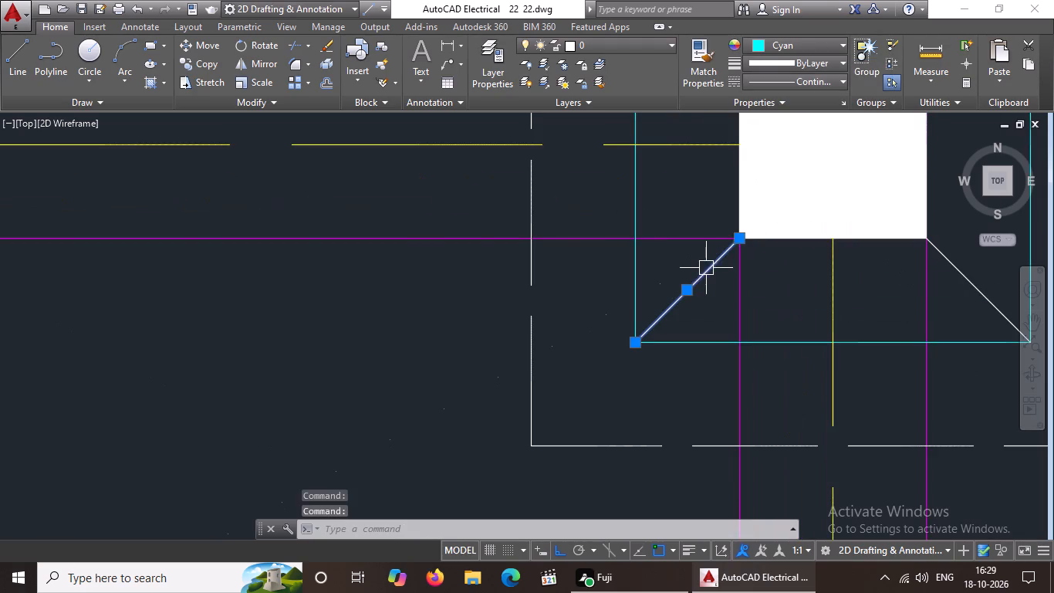
{"action": "left_click", "coordinate": [816, 46]}
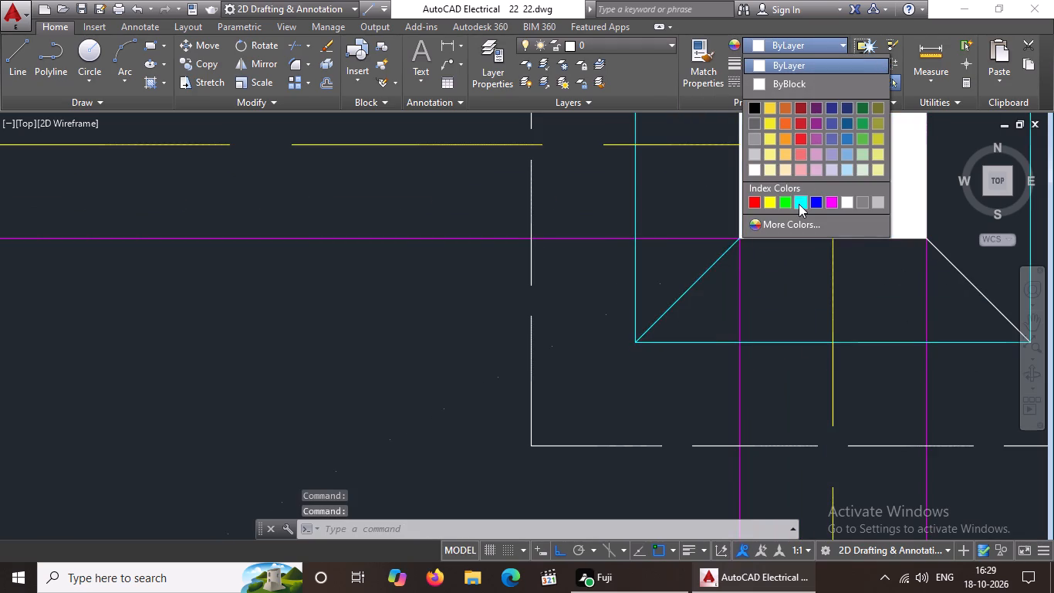
{"action": "left_click", "coordinate": [799, 204]}
{"action": "scroll", "coordinate": [802, 203], "scroll_direction": "down", "scroll_amount": 3}
{"action": "scroll", "coordinate": [868, 220], "scroll_direction": "up", "scroll_amount": 3}
{"action": "left_click", "coordinate": [748, 215]}
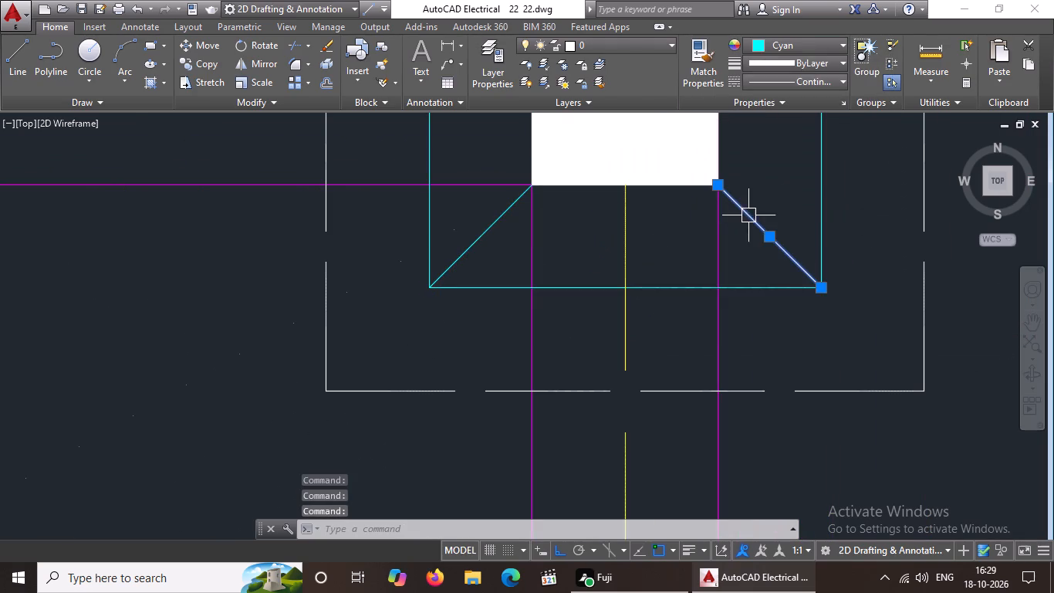
{"action": "left_click_drag", "start_coordinate": [801, 46], "coordinate": [801, 56]}
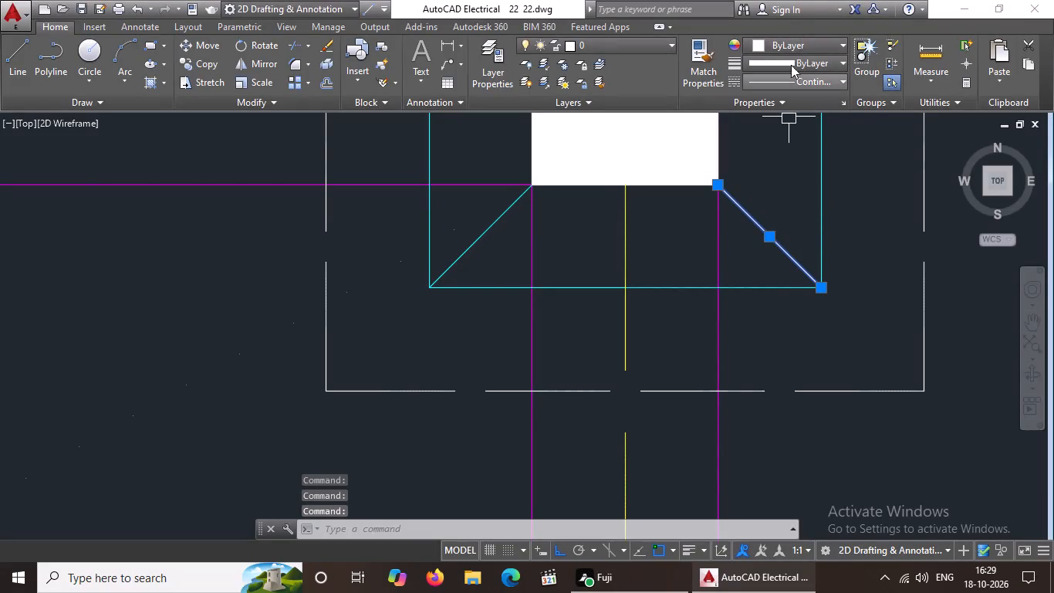
{"action": "left_click", "coordinate": [796, 40]}
{"action": "left_click", "coordinate": [796, 205]}
Set the two northern corner diagonals to cyan on the north-east corner footing.
{"action": "scroll", "coordinate": [796, 200], "scroll_direction": "down", "scroll_amount": 3}
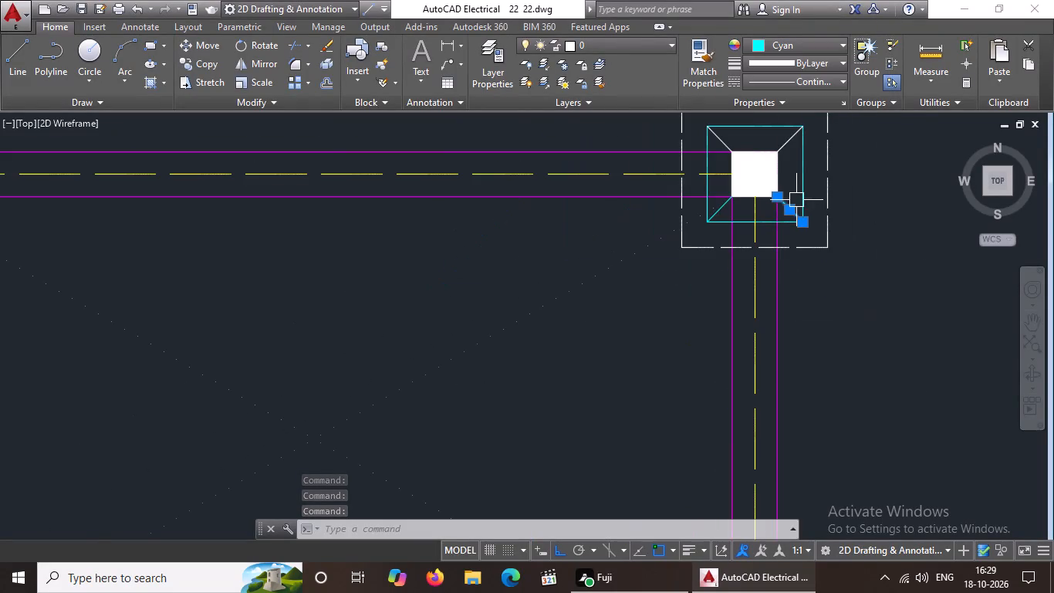
{"action": "scroll", "coordinate": [785, 138], "scroll_direction": "up", "scroll_amount": 2}
{"action": "left_click", "coordinate": [789, 150]}
{"action": "left_click", "coordinate": [803, 43]}
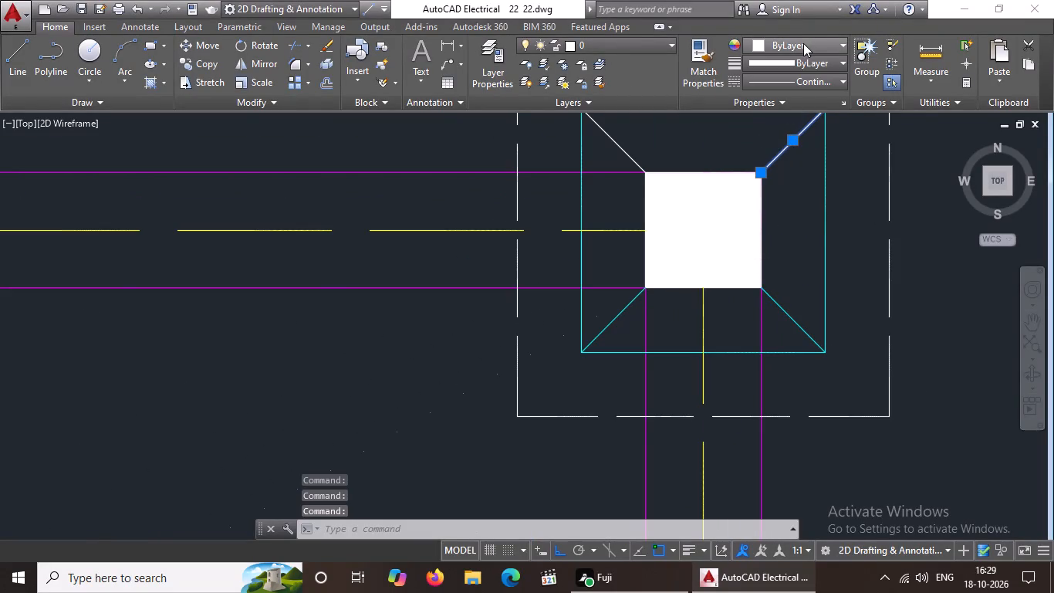
{"action": "left_click", "coordinate": [794, 200]}
{"action": "scroll", "coordinate": [795, 193], "scroll_direction": "down", "scroll_amount": 2}
{"action": "scroll", "coordinate": [761, 161], "scroll_direction": "up", "scroll_amount": 4}
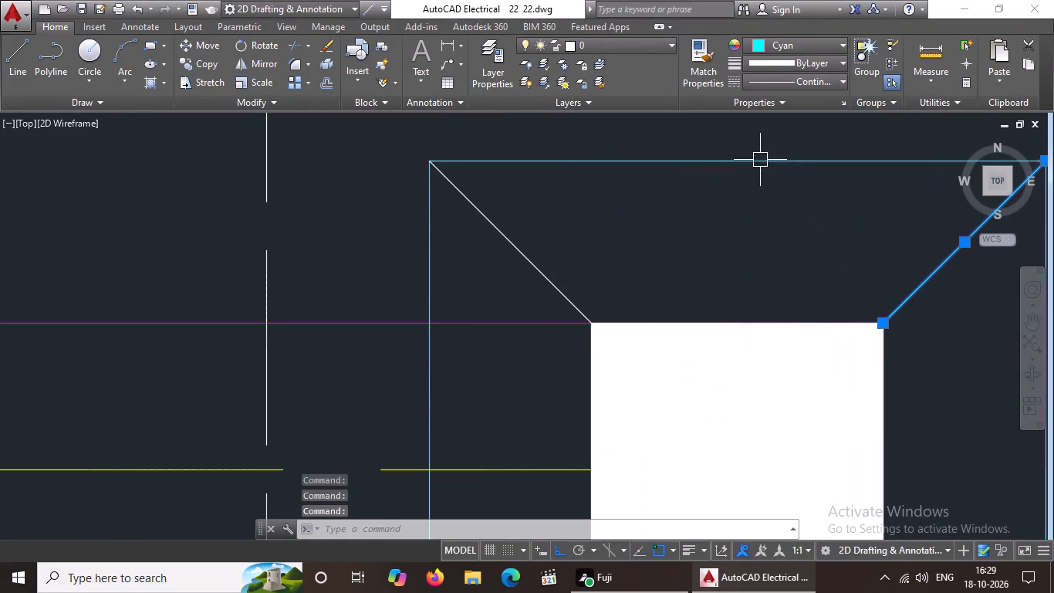
{"action": "left_click", "coordinate": [515, 252]}
{"action": "left_click", "coordinate": [779, 46]}
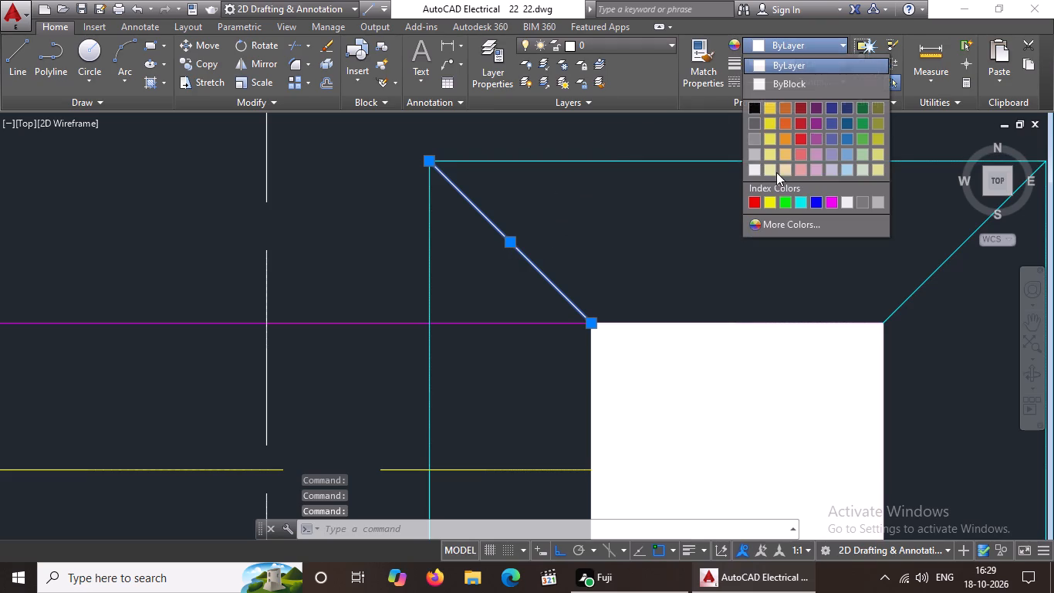
{"action": "left_click", "coordinate": [805, 200]}
{"action": "scroll", "coordinate": [806, 192], "scroll_direction": "down", "scroll_amount": 4}
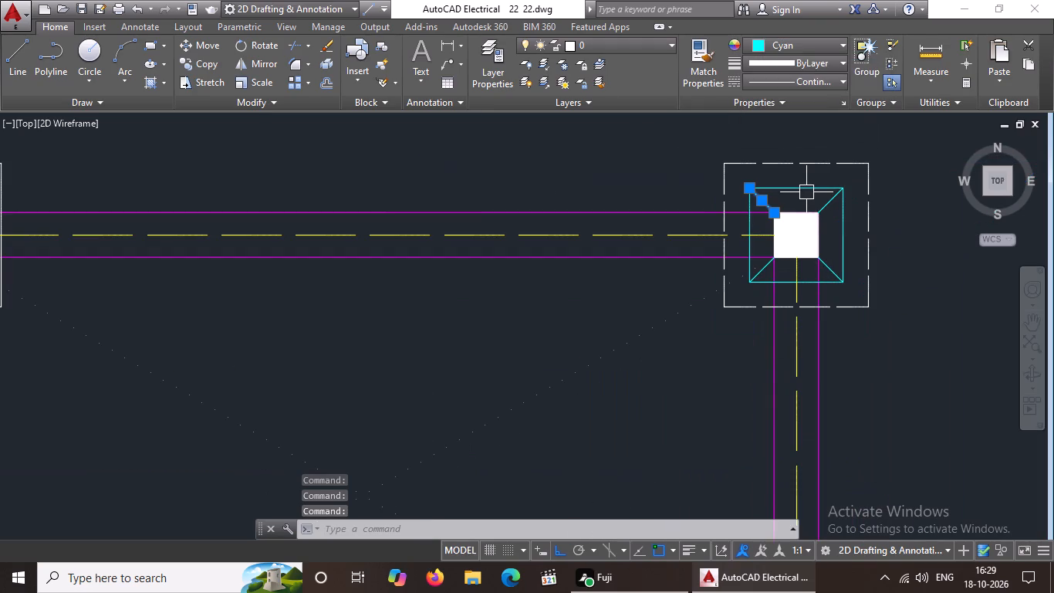
{"action": "key", "text": "Escape"}
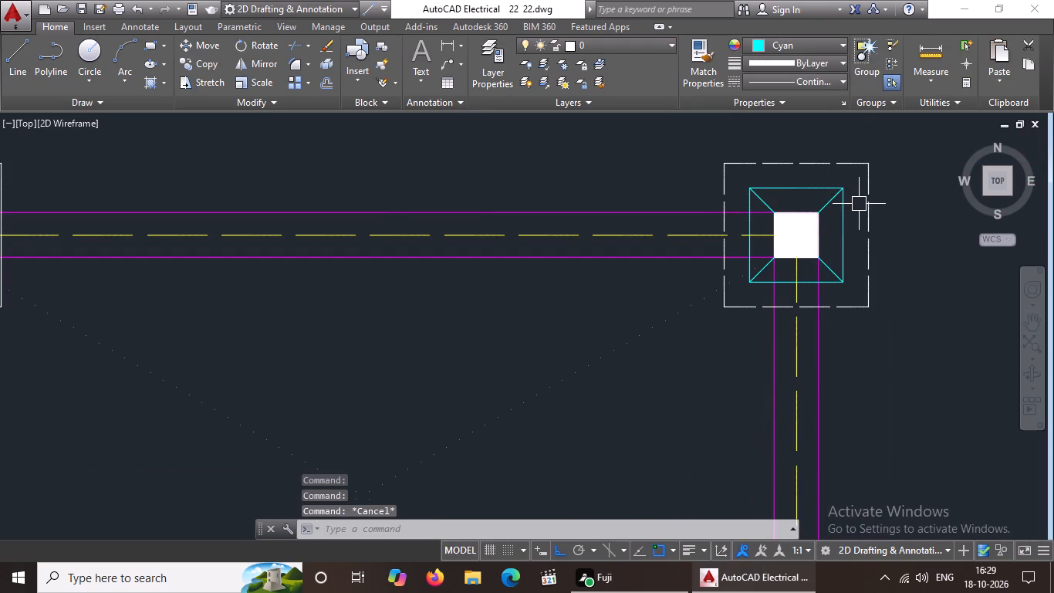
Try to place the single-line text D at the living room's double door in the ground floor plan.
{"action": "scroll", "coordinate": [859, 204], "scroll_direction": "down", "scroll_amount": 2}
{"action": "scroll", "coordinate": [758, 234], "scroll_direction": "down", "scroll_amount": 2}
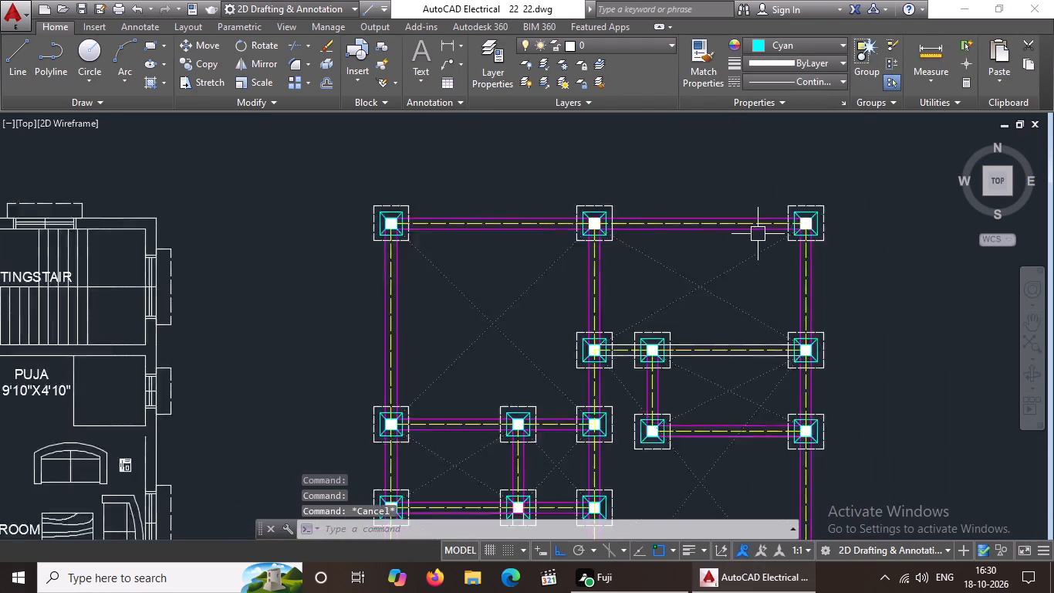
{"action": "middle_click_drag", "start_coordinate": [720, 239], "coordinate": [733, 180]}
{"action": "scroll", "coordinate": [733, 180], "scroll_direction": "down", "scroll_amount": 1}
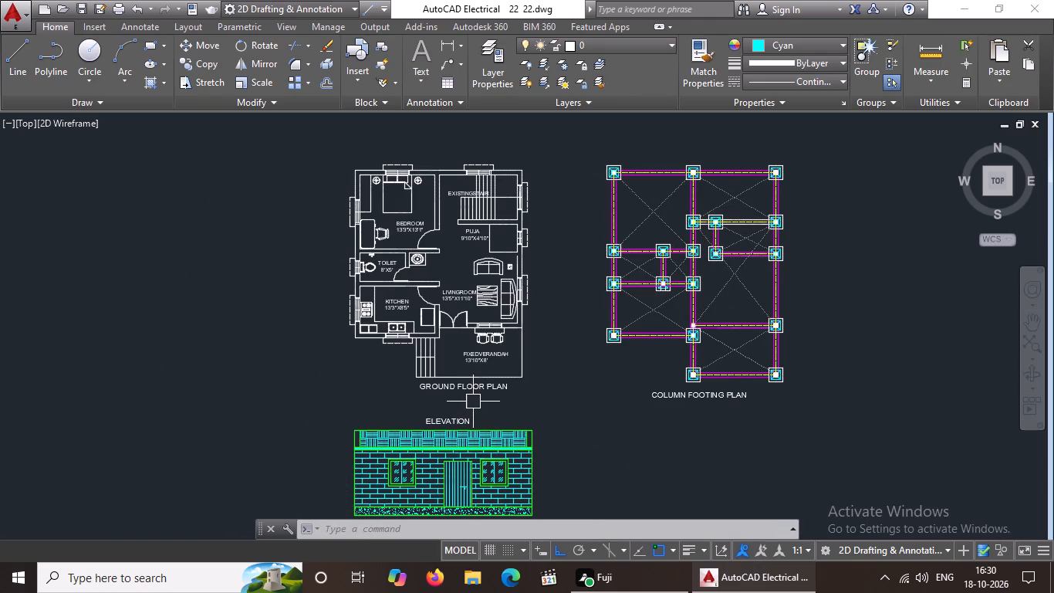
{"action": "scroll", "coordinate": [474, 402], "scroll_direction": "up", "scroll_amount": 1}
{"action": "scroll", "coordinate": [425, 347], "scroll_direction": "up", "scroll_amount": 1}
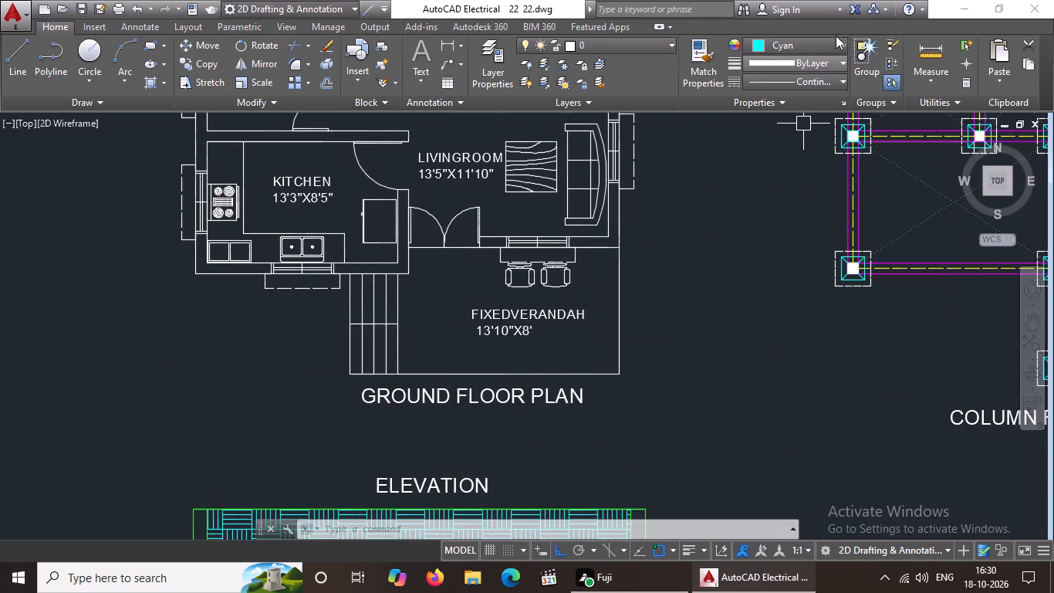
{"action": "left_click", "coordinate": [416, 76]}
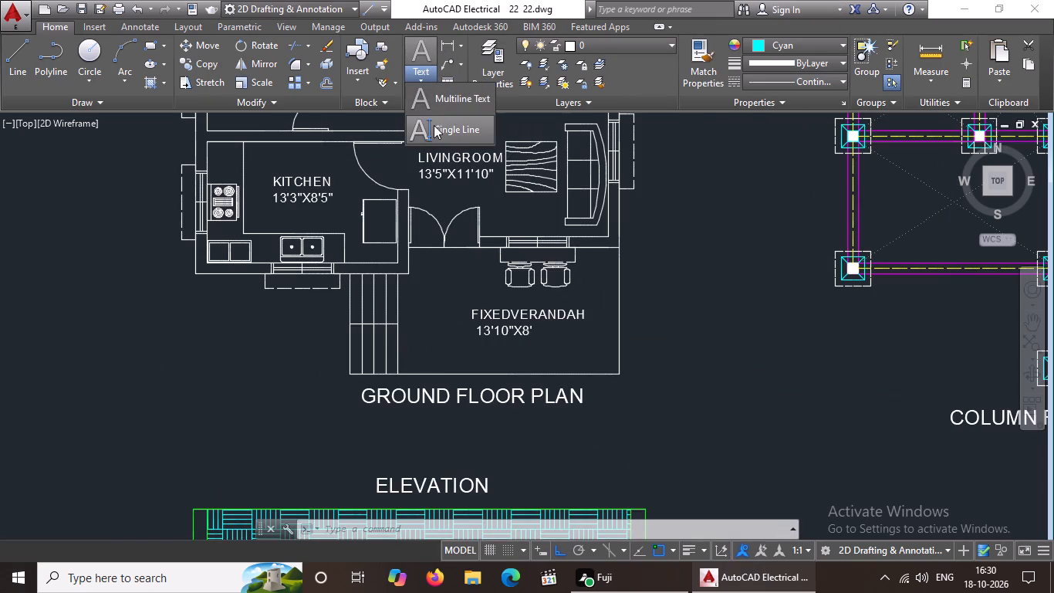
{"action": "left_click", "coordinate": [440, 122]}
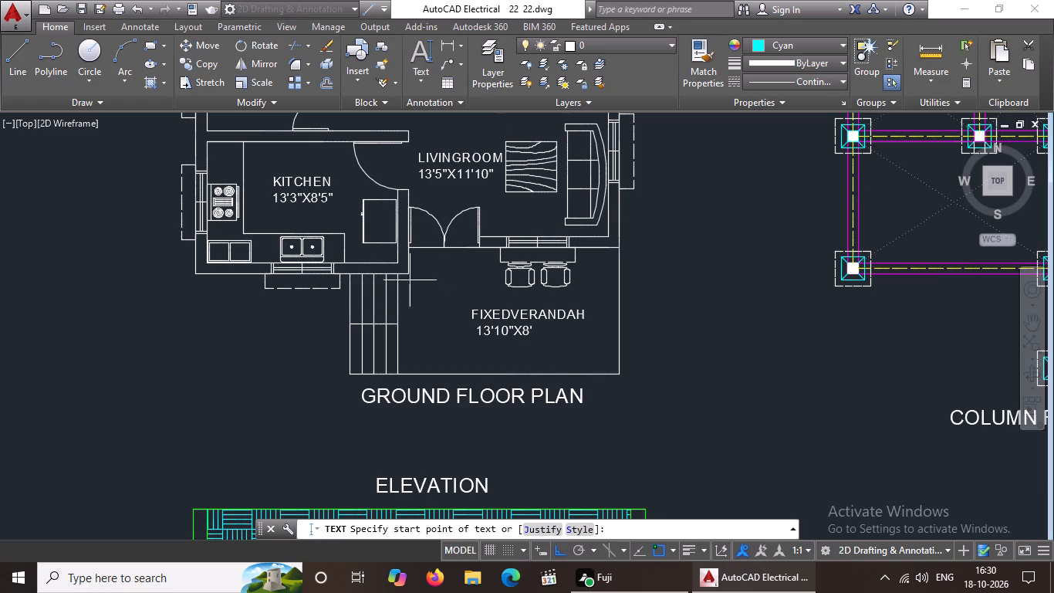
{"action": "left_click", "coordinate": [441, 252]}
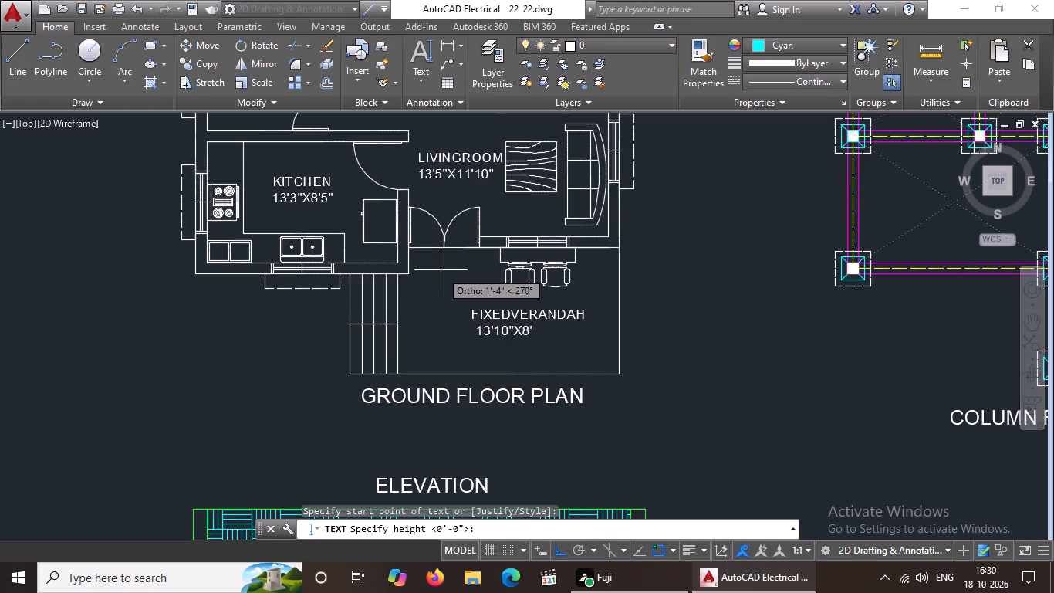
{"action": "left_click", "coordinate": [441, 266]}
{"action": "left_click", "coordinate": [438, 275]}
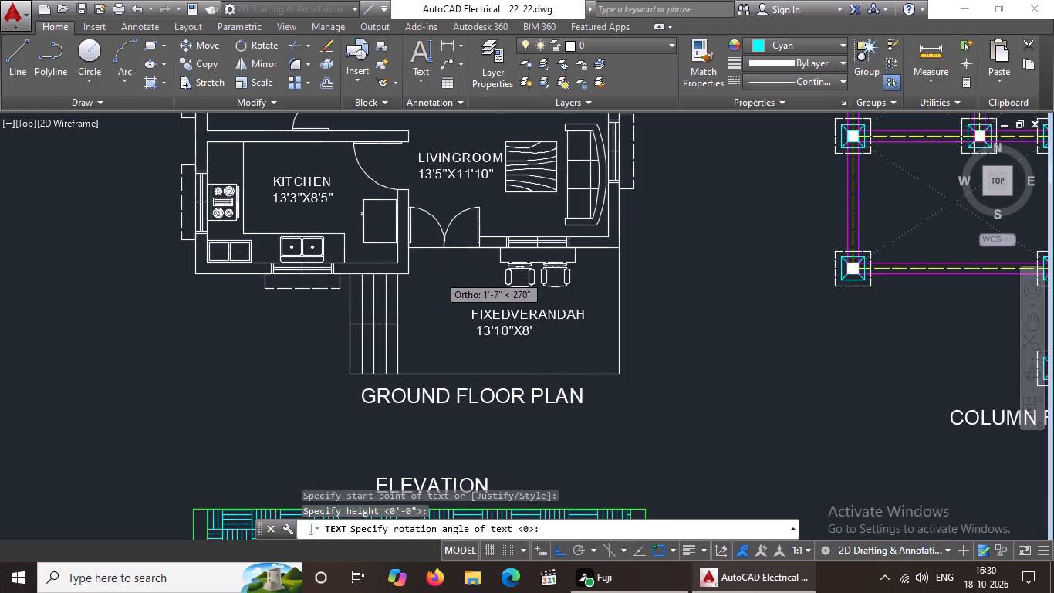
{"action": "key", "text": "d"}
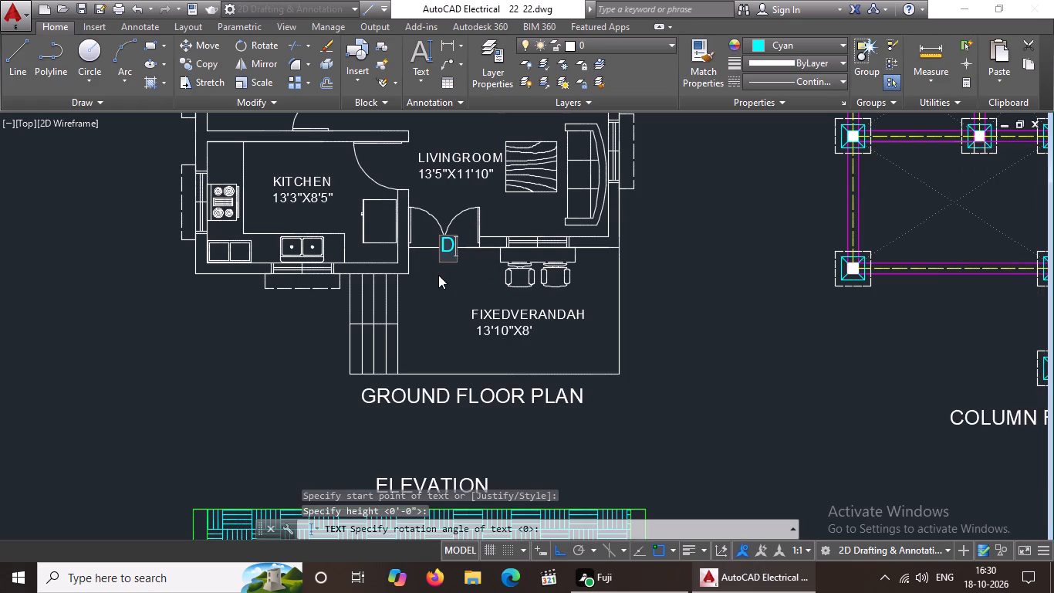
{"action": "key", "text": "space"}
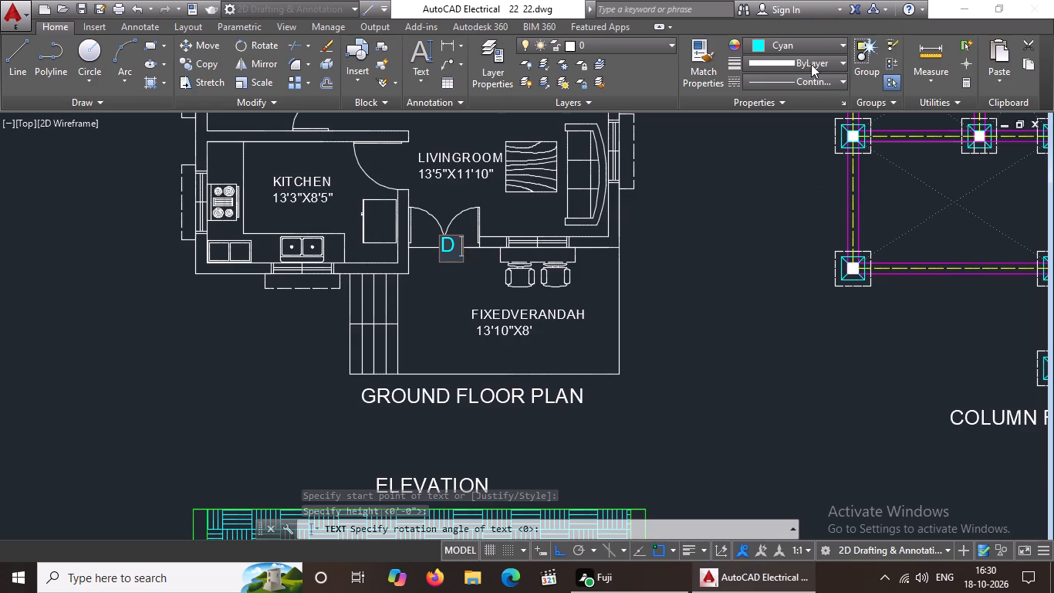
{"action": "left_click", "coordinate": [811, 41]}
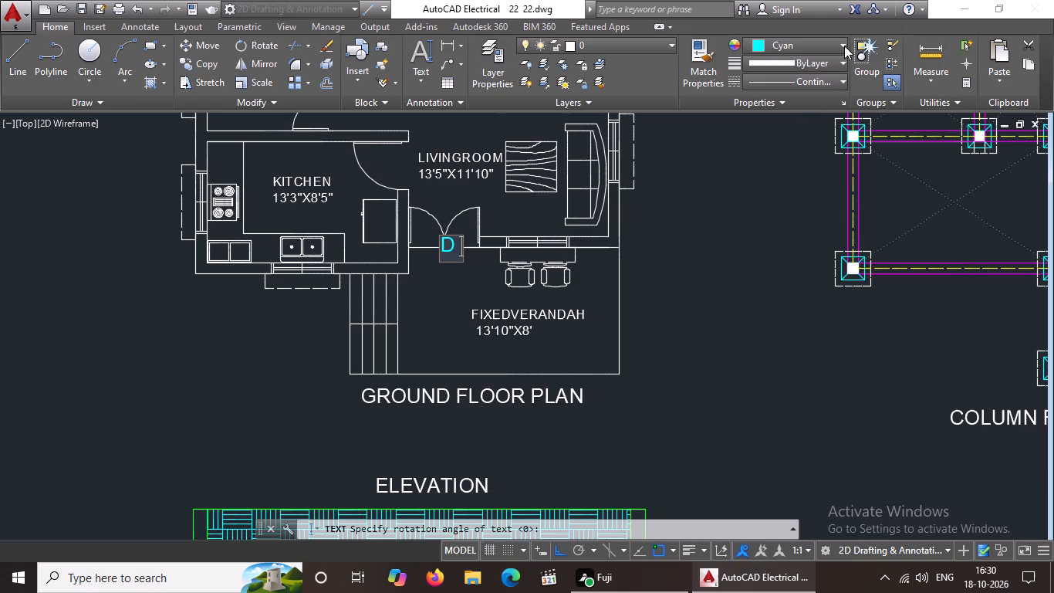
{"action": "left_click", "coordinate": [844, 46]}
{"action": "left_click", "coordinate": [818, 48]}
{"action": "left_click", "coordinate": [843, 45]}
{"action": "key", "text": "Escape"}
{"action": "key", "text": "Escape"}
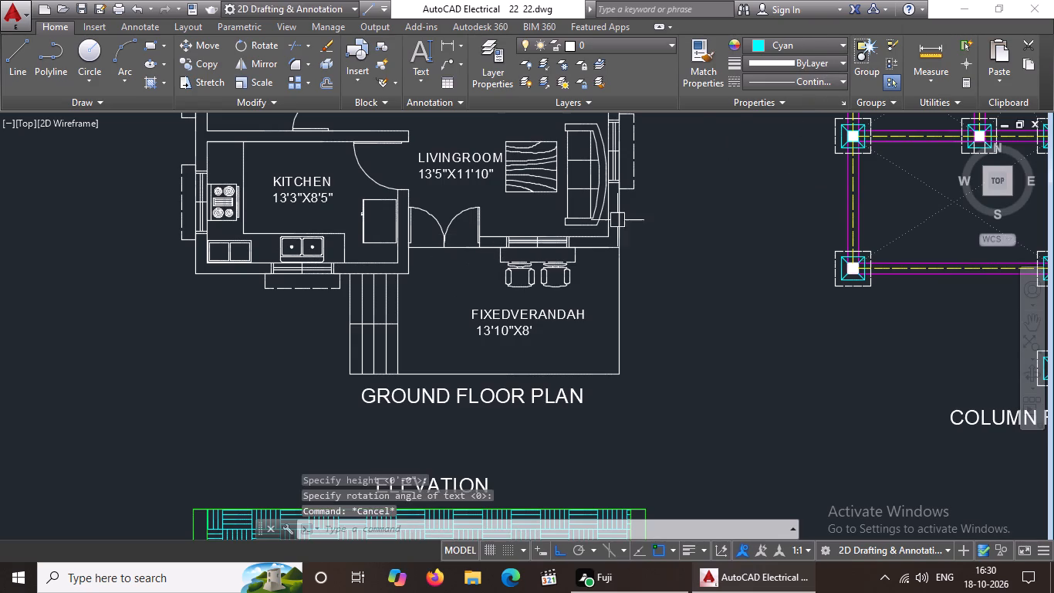
Set the current object colour to ByBlock.
{"action": "left_click", "coordinate": [793, 47]}
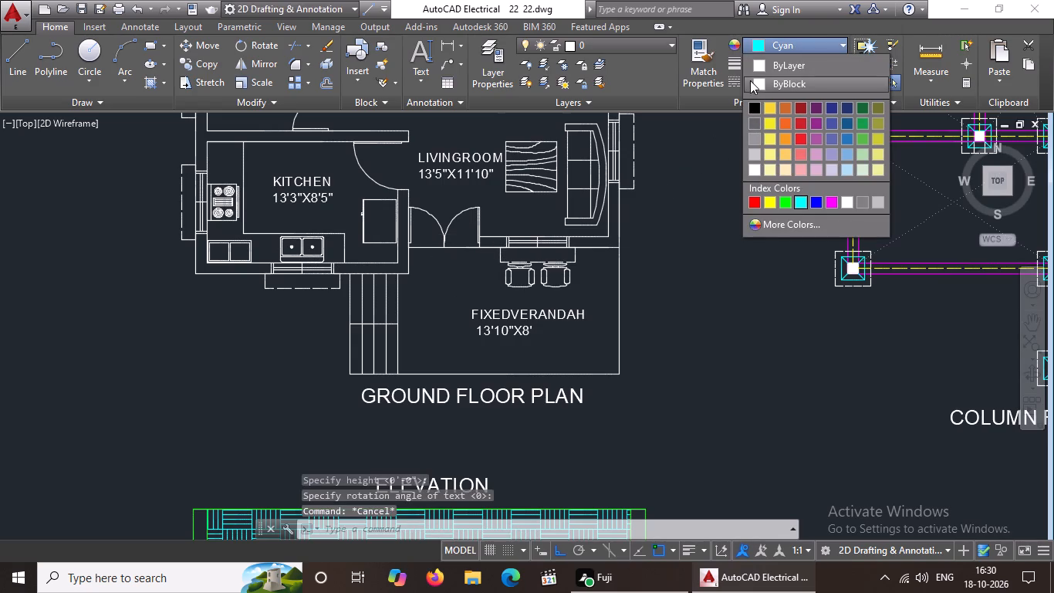
{"action": "left_click", "coordinate": [753, 82]}
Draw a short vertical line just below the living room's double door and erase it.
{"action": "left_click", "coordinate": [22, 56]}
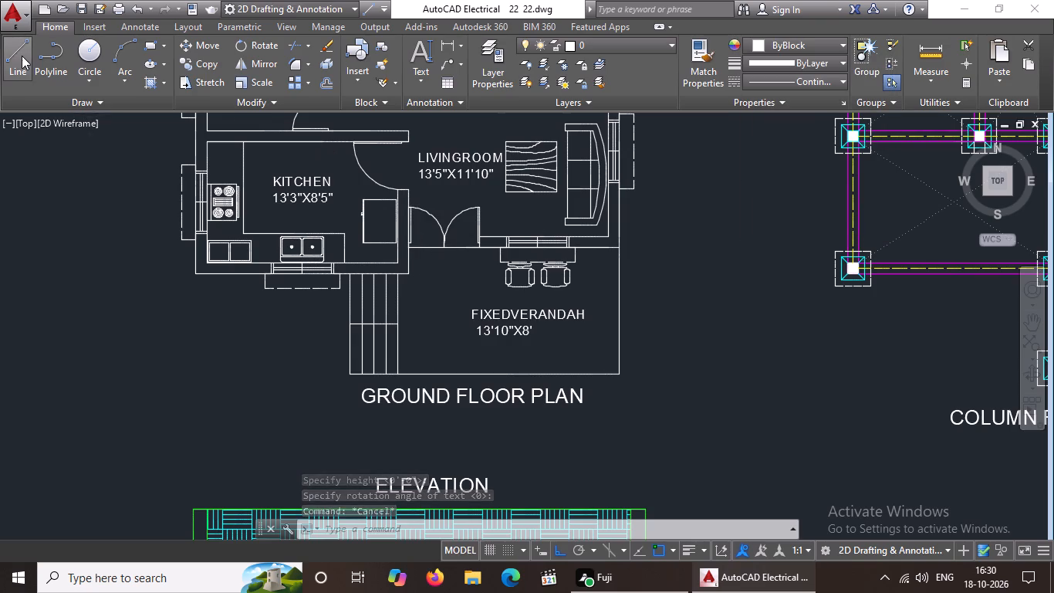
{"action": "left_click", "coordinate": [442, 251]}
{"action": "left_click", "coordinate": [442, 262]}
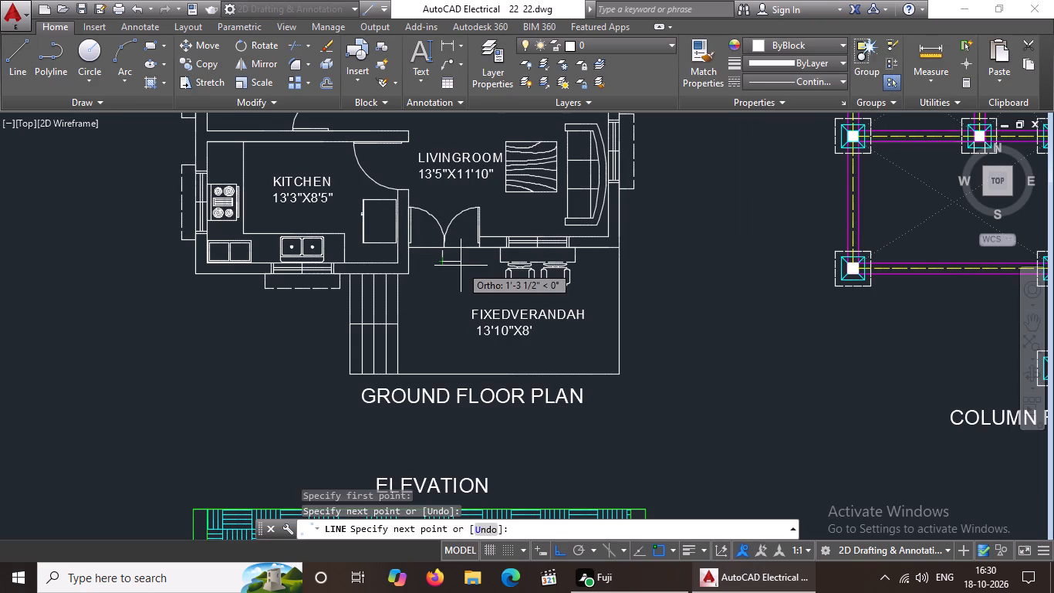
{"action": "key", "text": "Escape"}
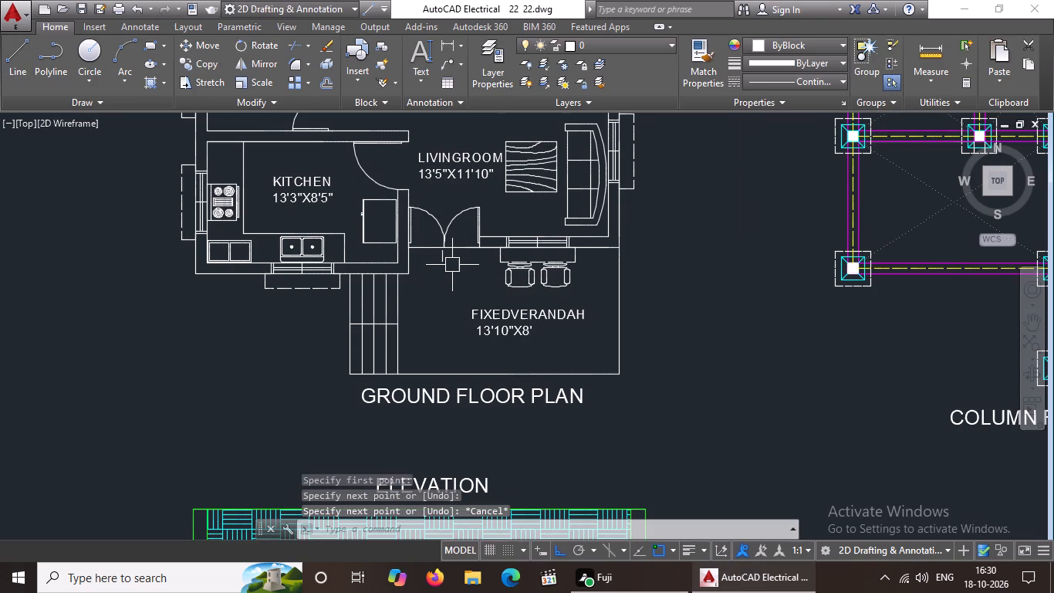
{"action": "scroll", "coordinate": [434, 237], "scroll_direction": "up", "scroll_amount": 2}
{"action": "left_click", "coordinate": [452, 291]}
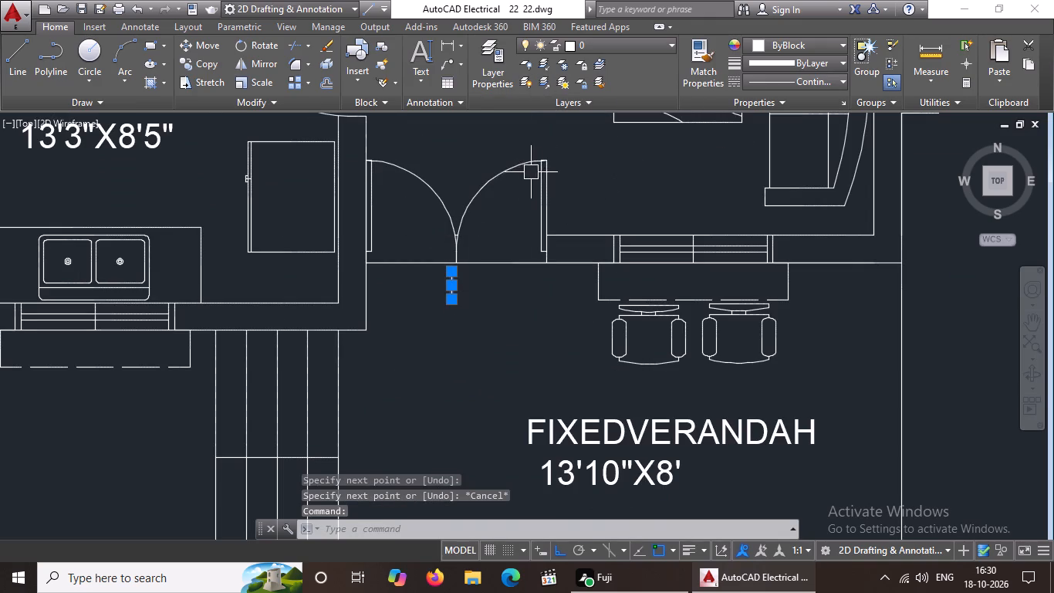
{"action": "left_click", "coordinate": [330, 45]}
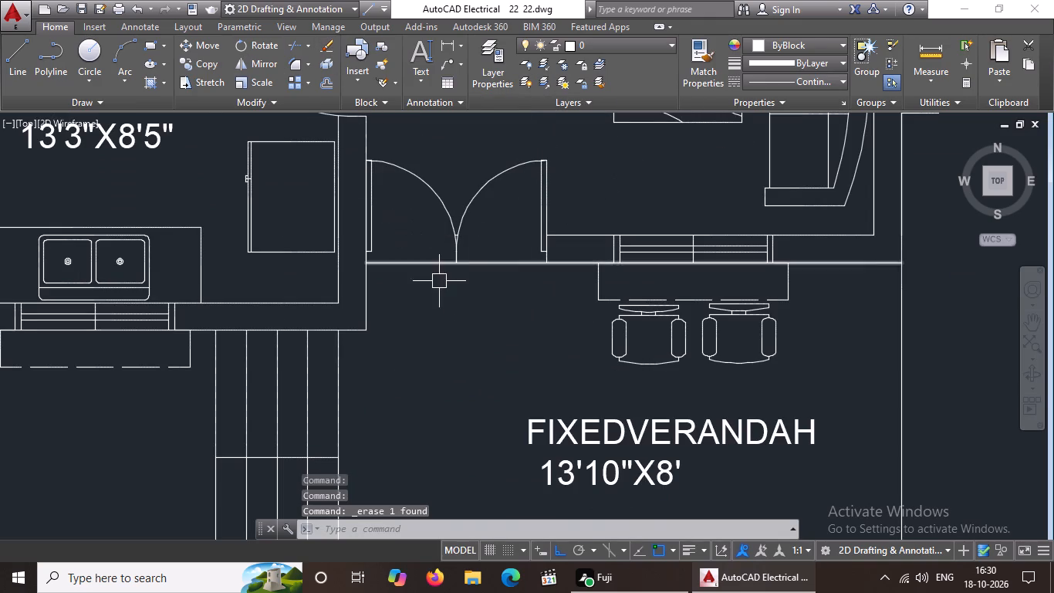
Place the single-line text D just below the living room's double door, about 6" high and rotated 270°.
{"action": "left_click", "coordinate": [417, 81]}
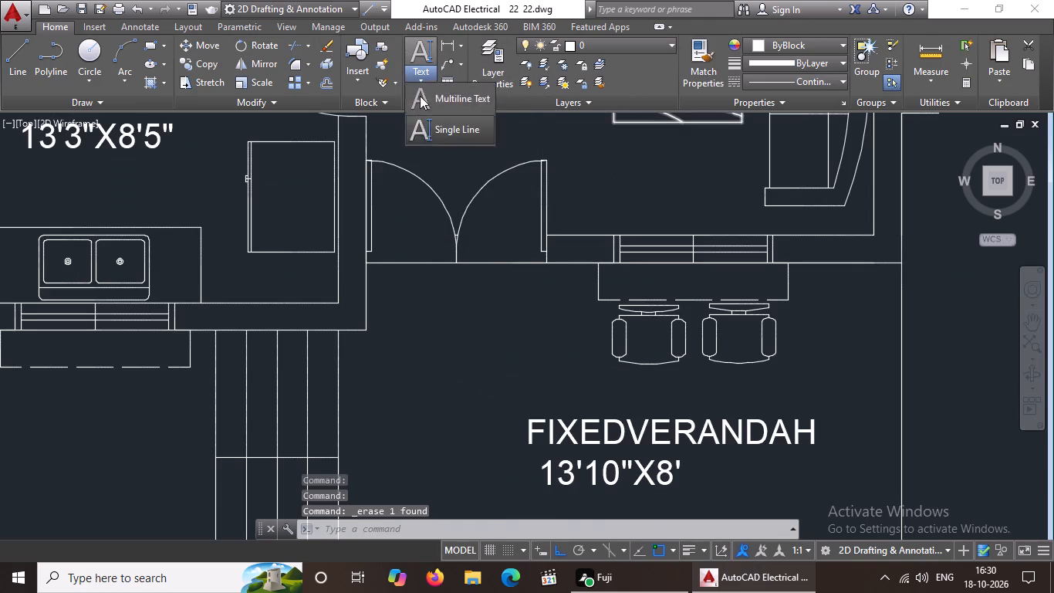
{"action": "left_click", "coordinate": [431, 127]}
{"action": "left_click", "coordinate": [447, 276]}
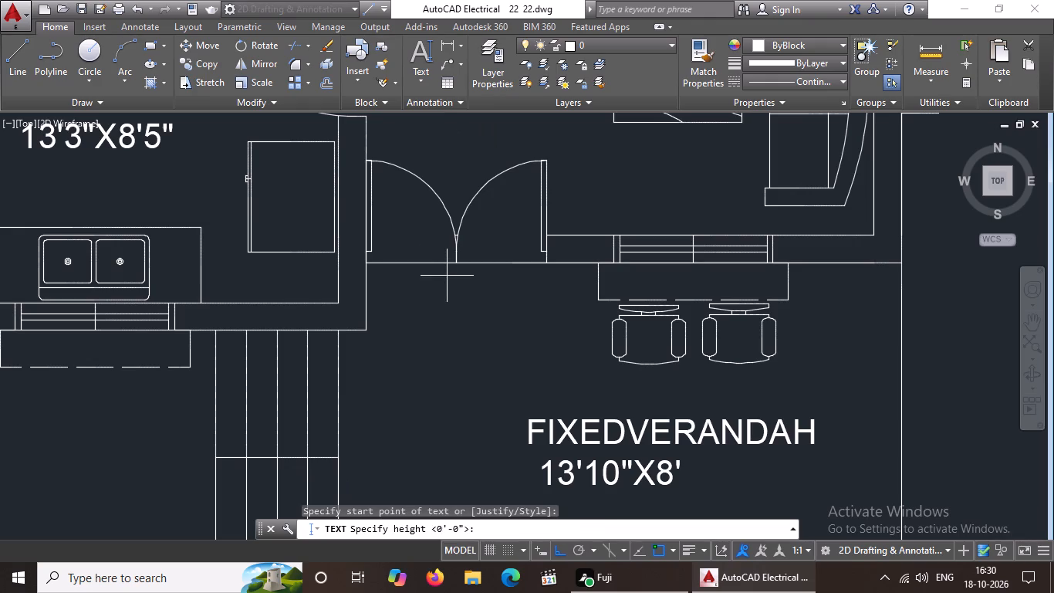
{"action": "left_click", "coordinate": [447, 293]}
{"action": "left_click", "coordinate": [451, 298]}
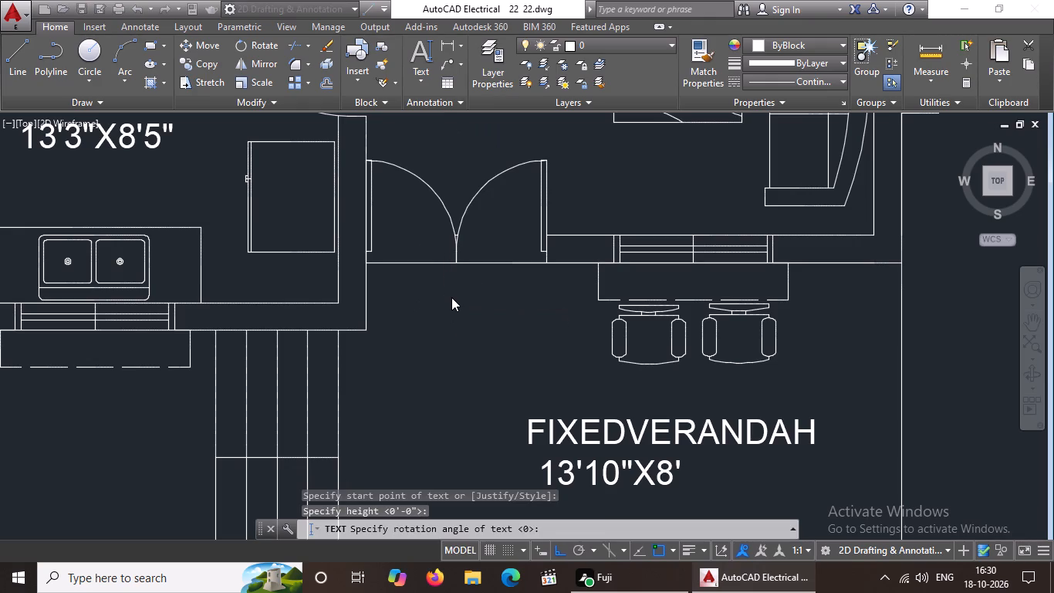
{"action": "key", "text": "d"}
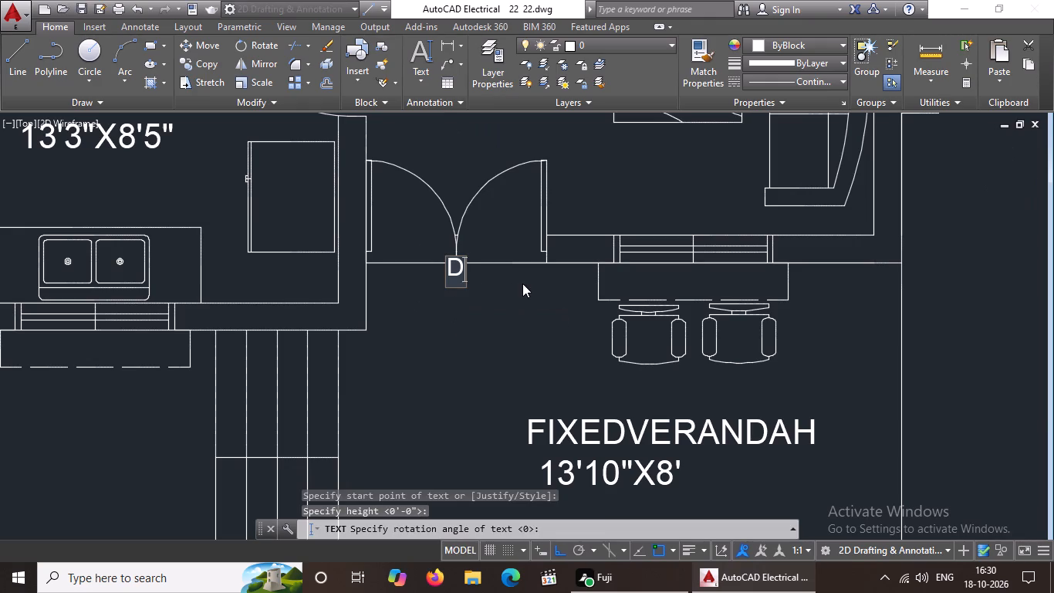
{"action": "left_click", "coordinate": [521, 283]}
{"action": "key", "text": "Escape"}
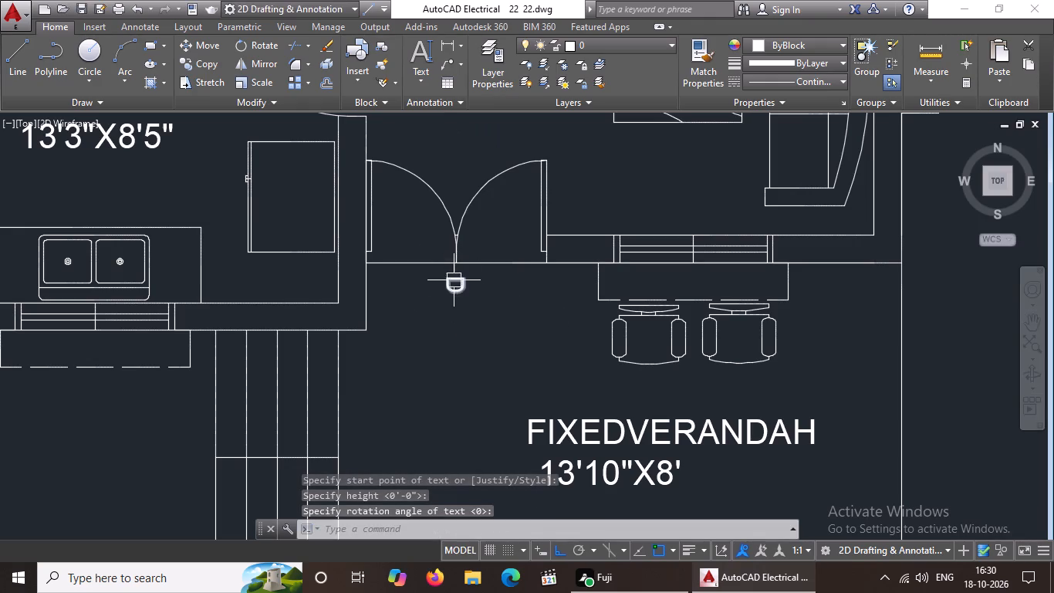
Rotate the D label at the double door by 90° so it reads upright.
{"action": "left_click", "coordinate": [448, 290]}
{"action": "left_click", "coordinate": [260, 38]}
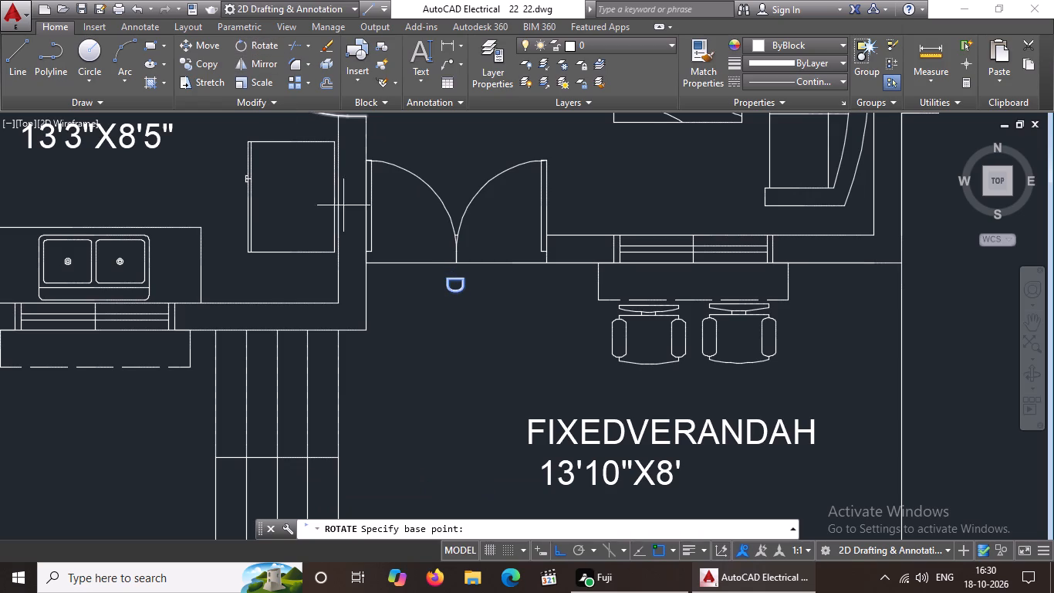
{"action": "left_click", "coordinate": [448, 282]}
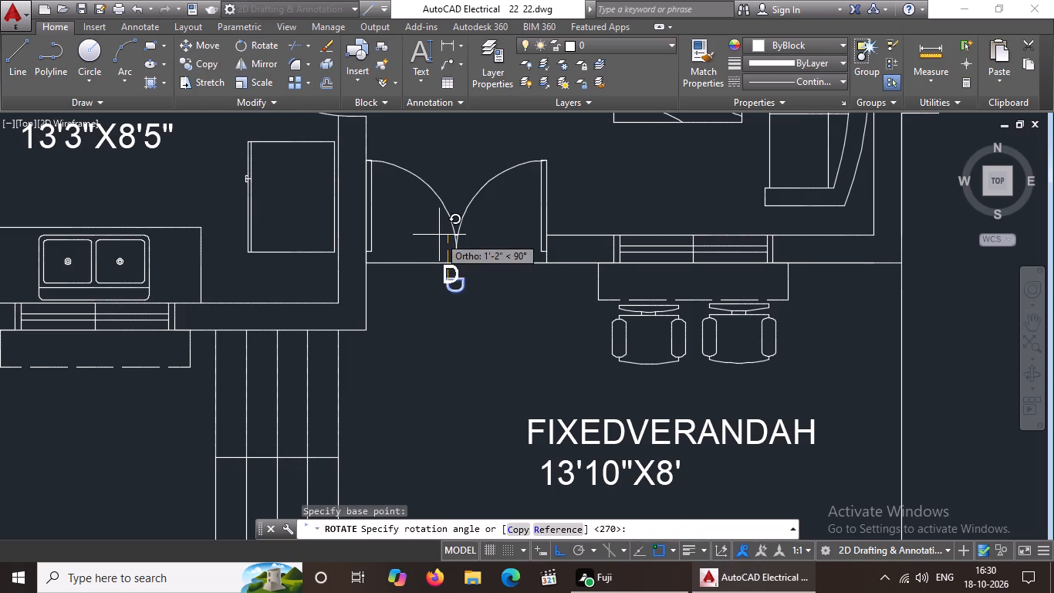
{"action": "left_click", "coordinate": [439, 235]}
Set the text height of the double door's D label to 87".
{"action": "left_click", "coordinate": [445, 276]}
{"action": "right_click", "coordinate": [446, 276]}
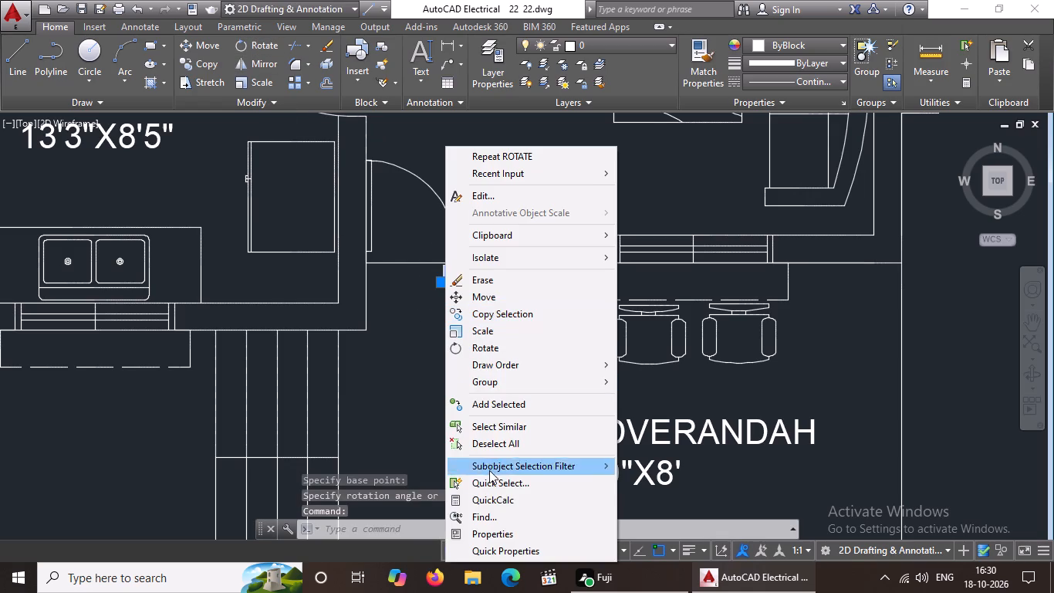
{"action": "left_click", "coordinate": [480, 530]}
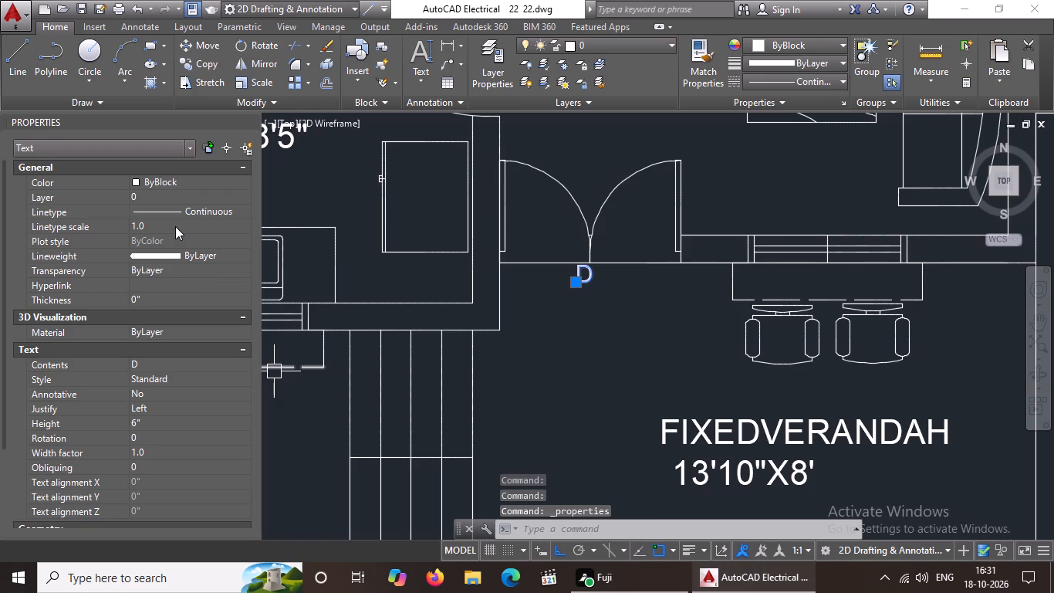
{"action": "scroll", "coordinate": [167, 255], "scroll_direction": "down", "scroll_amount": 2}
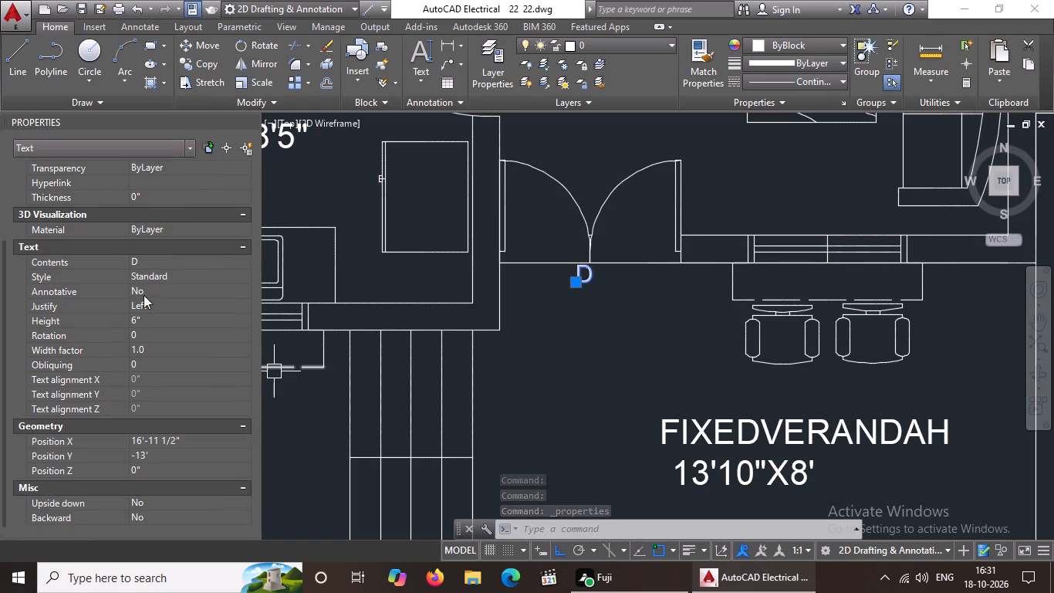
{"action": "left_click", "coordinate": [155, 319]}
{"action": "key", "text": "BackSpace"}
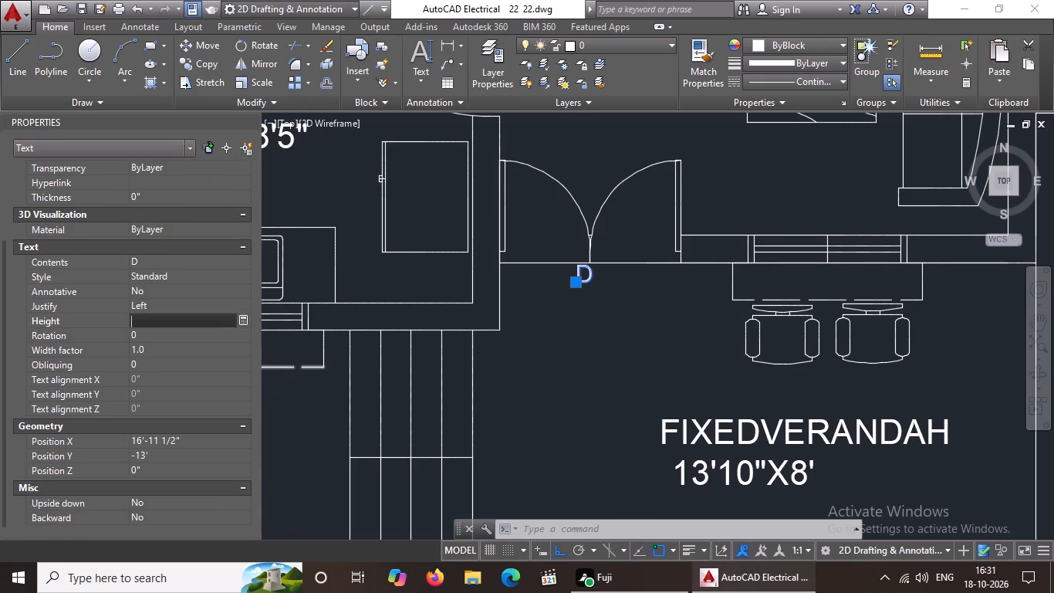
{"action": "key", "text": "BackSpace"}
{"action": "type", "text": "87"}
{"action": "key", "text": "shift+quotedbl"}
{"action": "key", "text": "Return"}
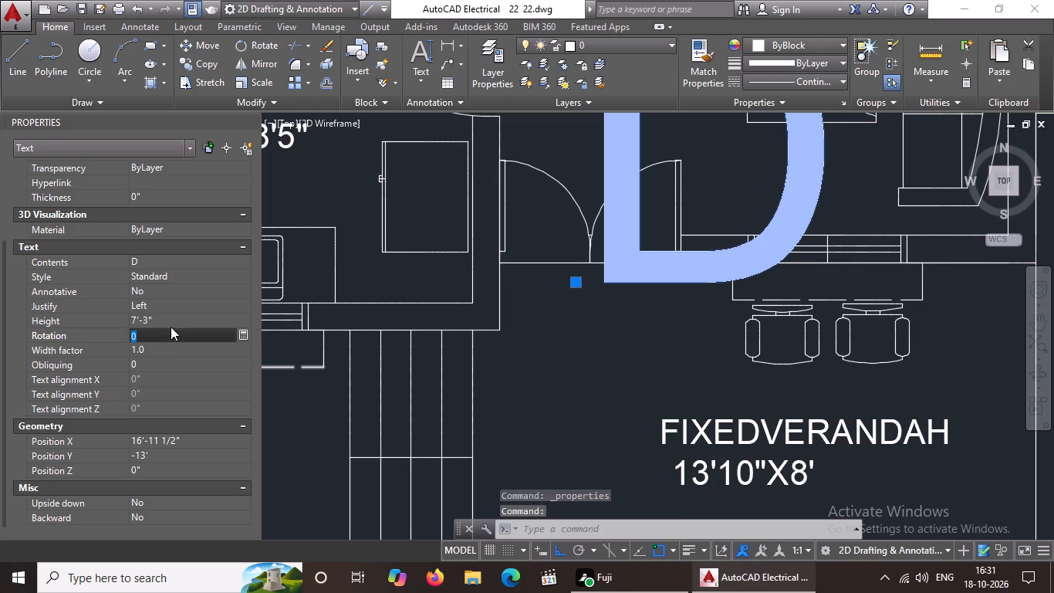
Set the text height of the double door's D label to 8" and close its properties.
{"action": "left_click", "coordinate": [175, 321]}
{"action": "key", "text": "BackSpace"}
{"action": "key", "text": "BackSpace"}
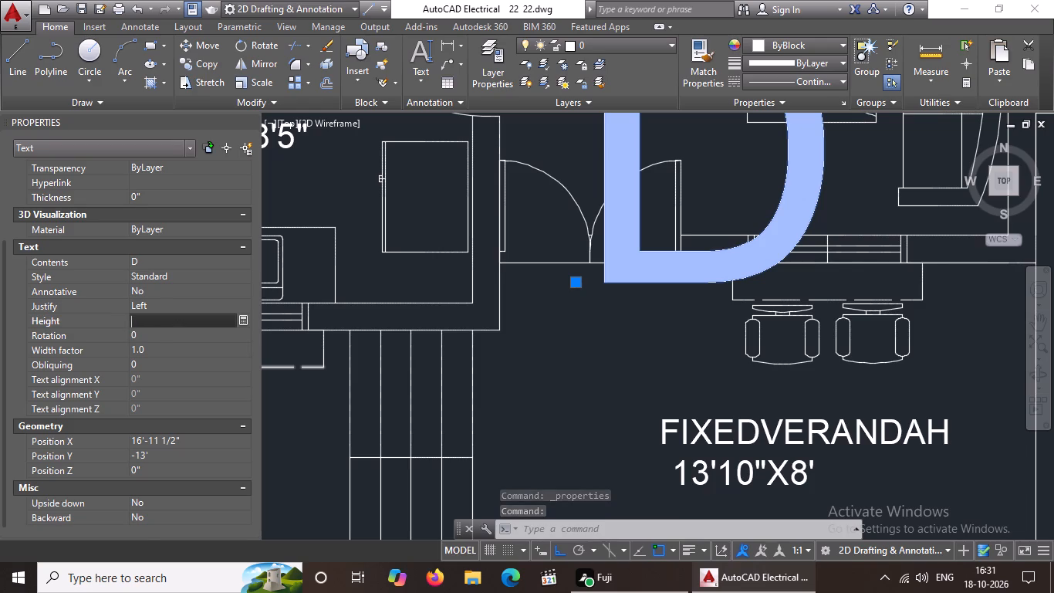
{"action": "key", "text": "BackSpace"}
{"action": "key", "text": "BackSpace"}
{"action": "key", "text": "BackSpace"}
{"action": "key", "text": "8"}
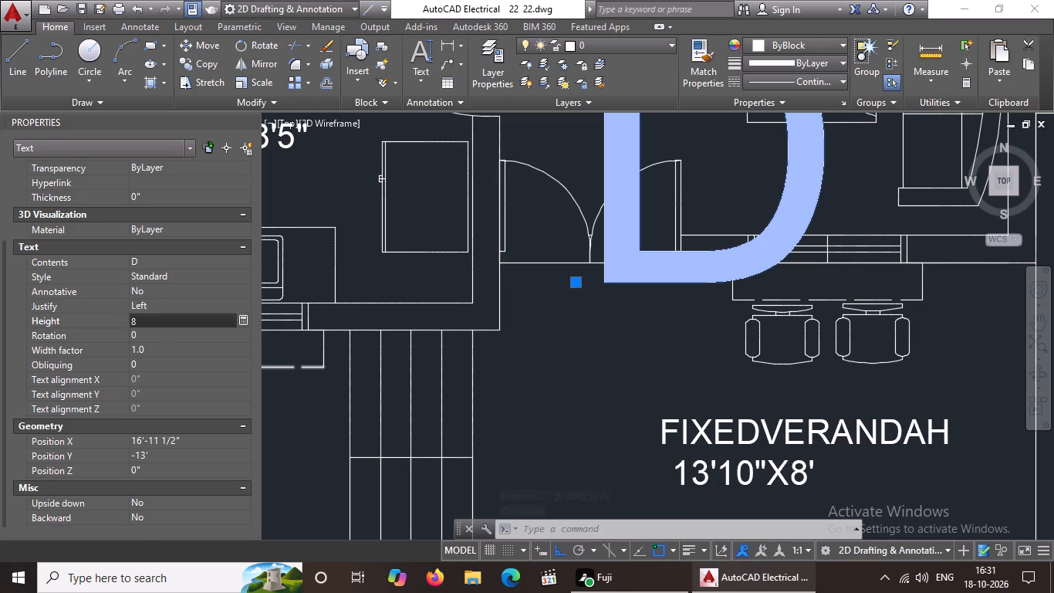
{"action": "key", "text": "shift+quotedbl"}
{"action": "key", "text": "Return"}
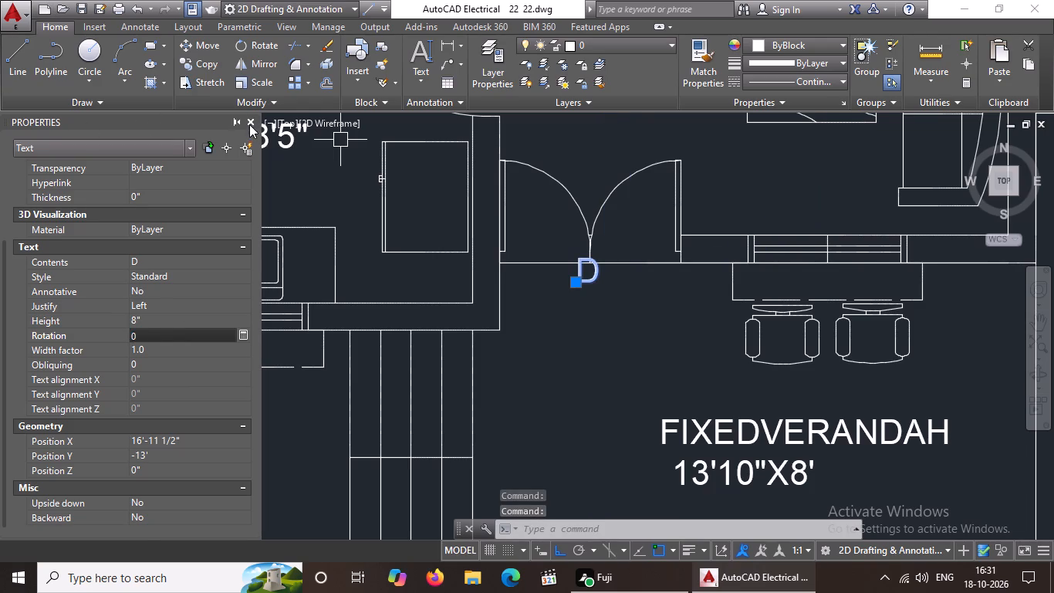
{"action": "left_click", "coordinate": [250, 124]}
Move the D label about 10" straight down, clear of the double door's threshold line.
{"action": "scroll", "coordinate": [461, 281], "scroll_direction": "down", "scroll_amount": 1}
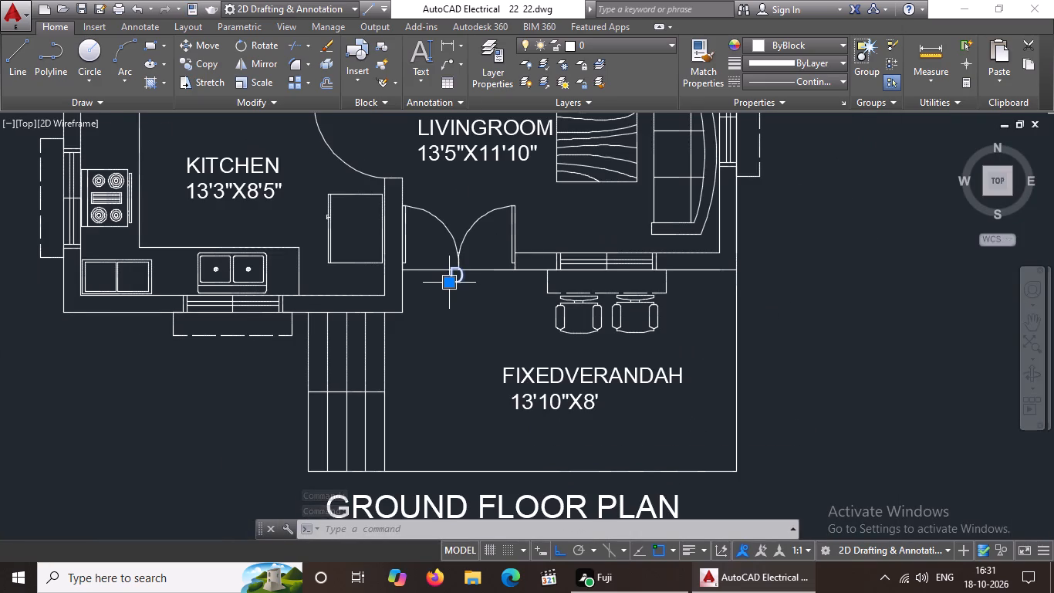
{"action": "left_click", "coordinate": [446, 280]}
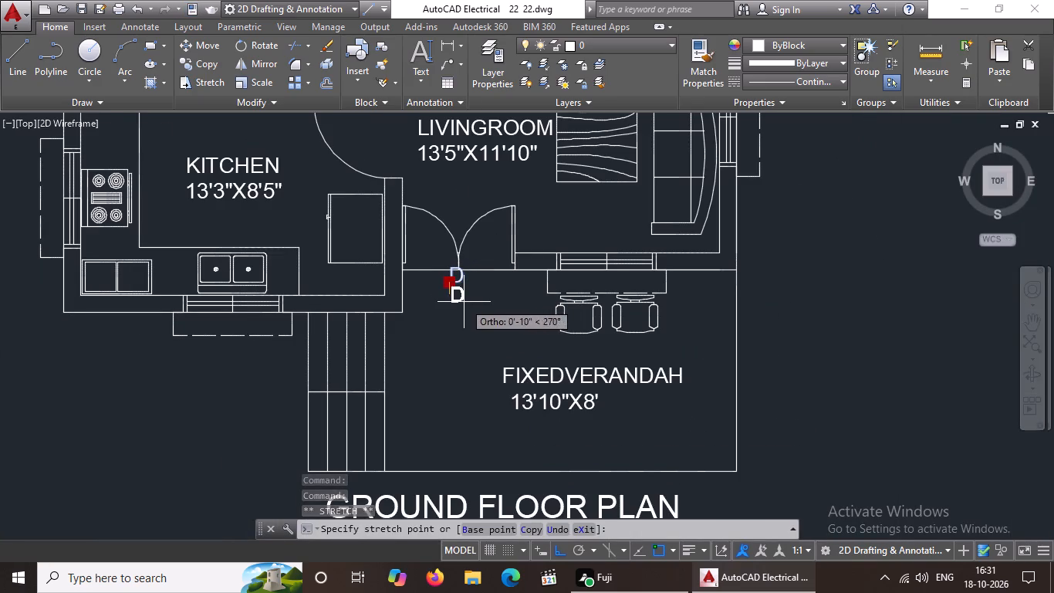
{"action": "left_click", "coordinate": [464, 302]}
{"action": "key", "text": "Escape"}
{"action": "double_click", "coordinate": [454, 291]}
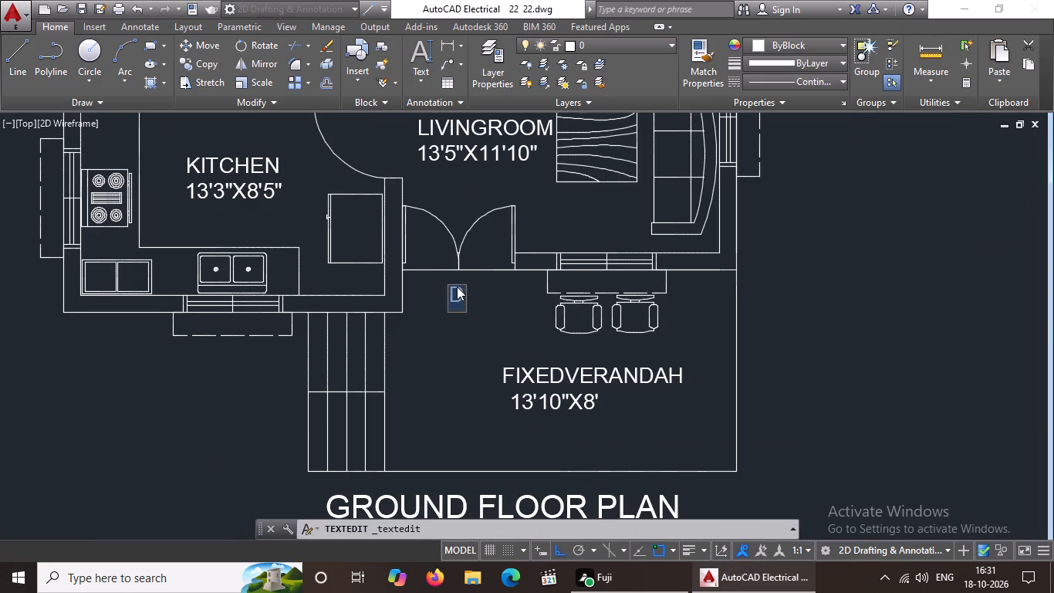
{"action": "key", "text": "Escape"}
Copy the double door's D label to the kitchen door opening beside the living room, with ortho off and polar tracking on.
{"action": "left_click", "coordinate": [458, 301]}
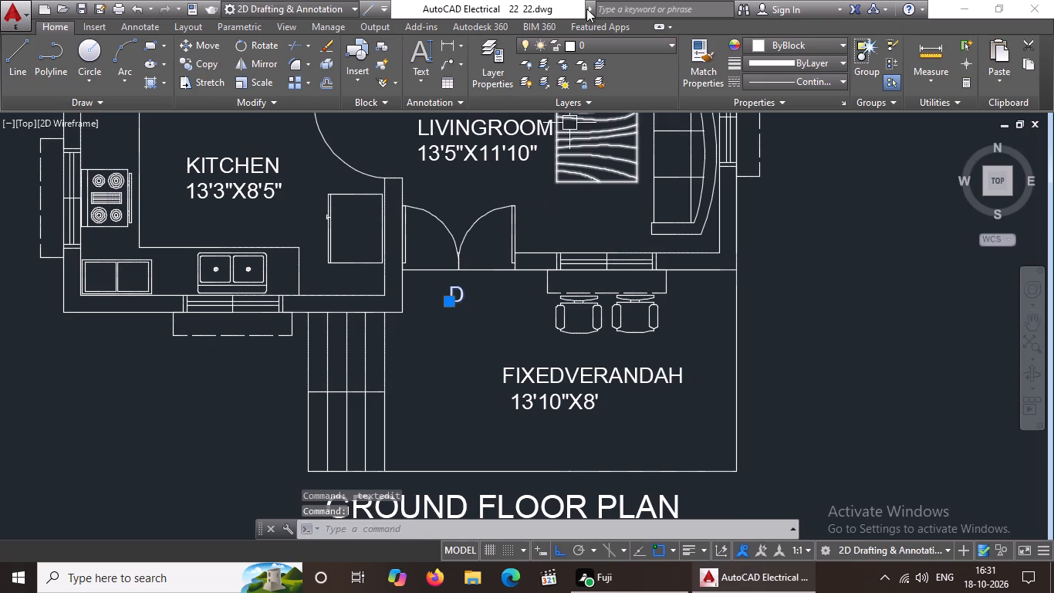
{"action": "left_click", "coordinate": [199, 56]}
{"action": "scroll", "coordinate": [329, 159], "scroll_direction": "down", "scroll_amount": 1}
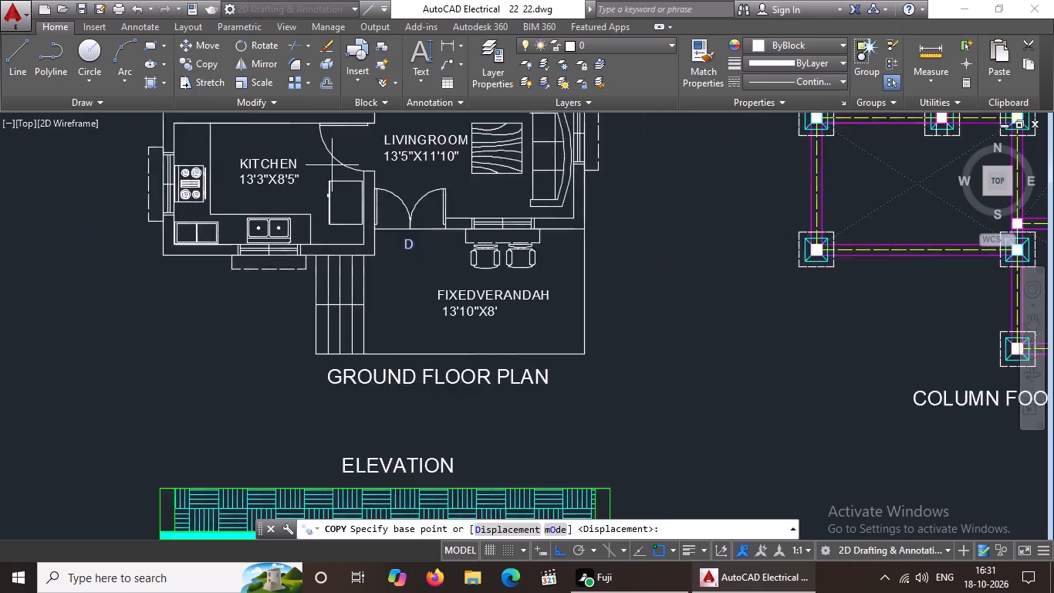
{"action": "scroll", "coordinate": [332, 167], "scroll_direction": "down", "scroll_amount": 1}
{"action": "middle_click_drag", "start_coordinate": [344, 261], "coordinate": [344, 302]}
{"action": "scroll", "coordinate": [384, 217], "scroll_direction": "up", "scroll_amount": 3}
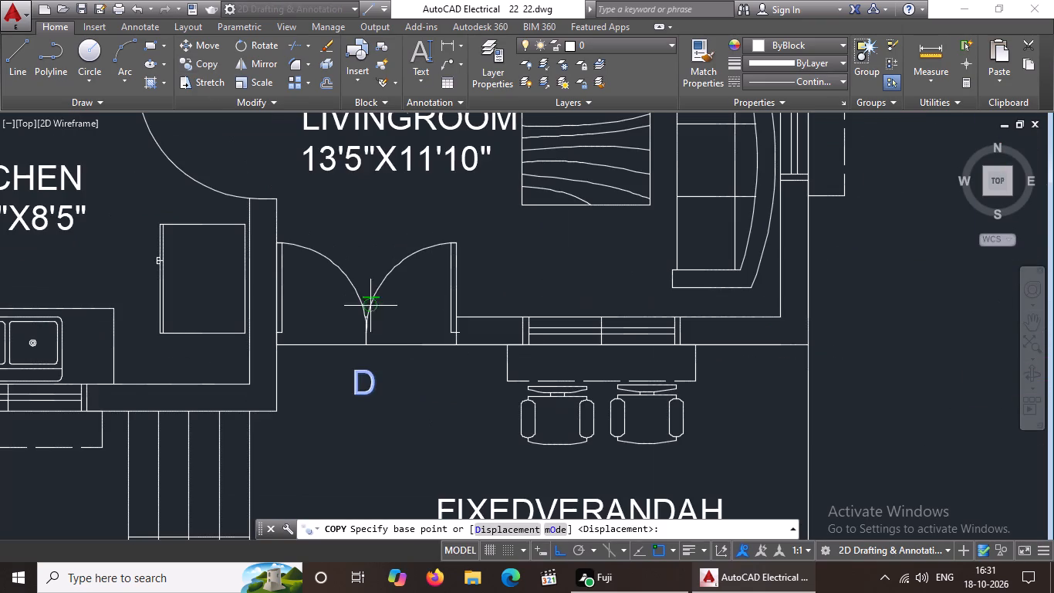
{"action": "left_click", "coordinate": [365, 381]}
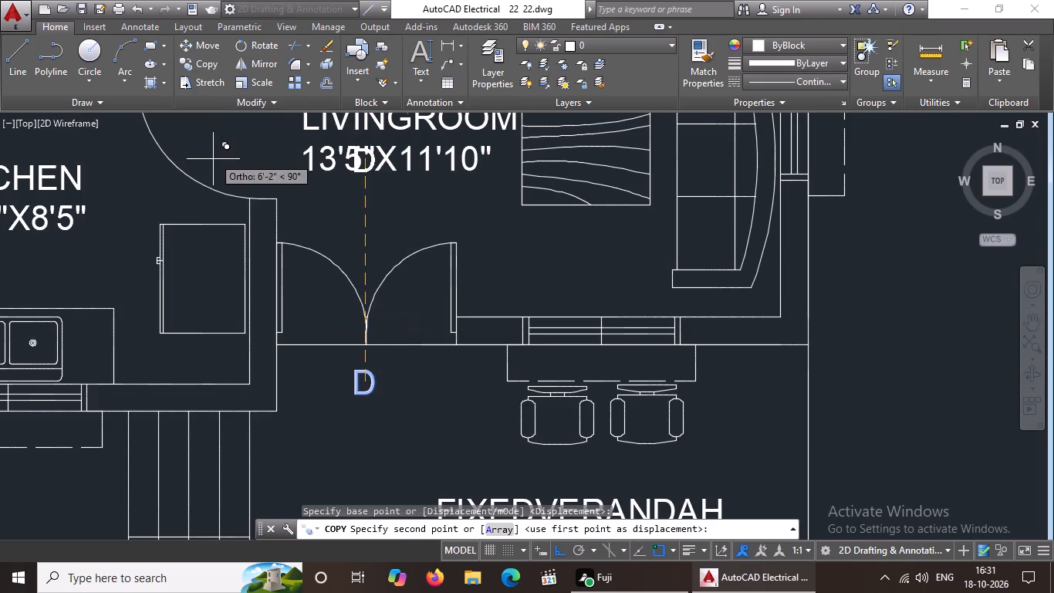
{"action": "scroll", "coordinate": [217, 159], "scroll_direction": "down", "scroll_amount": 3}
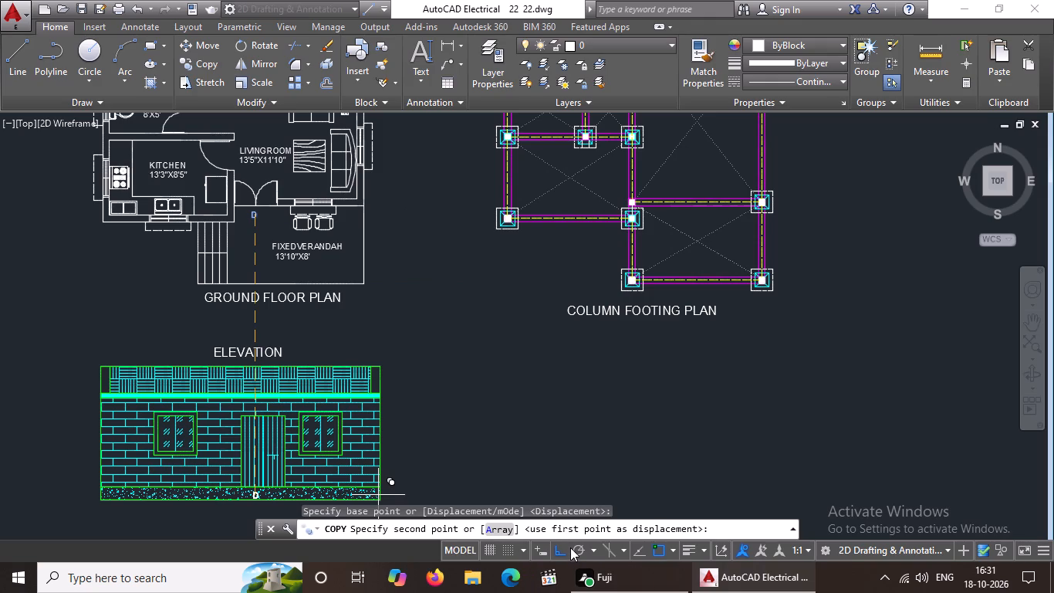
{"action": "left_click", "coordinate": [570, 547]}
{"action": "middle_click_drag", "start_coordinate": [236, 168], "coordinate": [271, 268]}
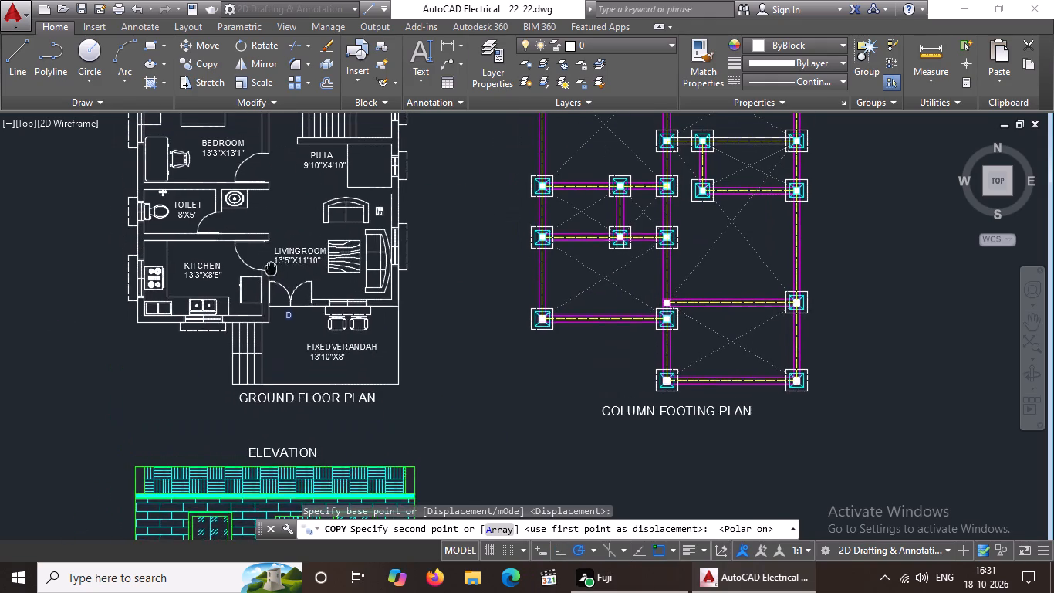
{"action": "scroll", "coordinate": [259, 263], "scroll_direction": "up", "scroll_amount": 2}
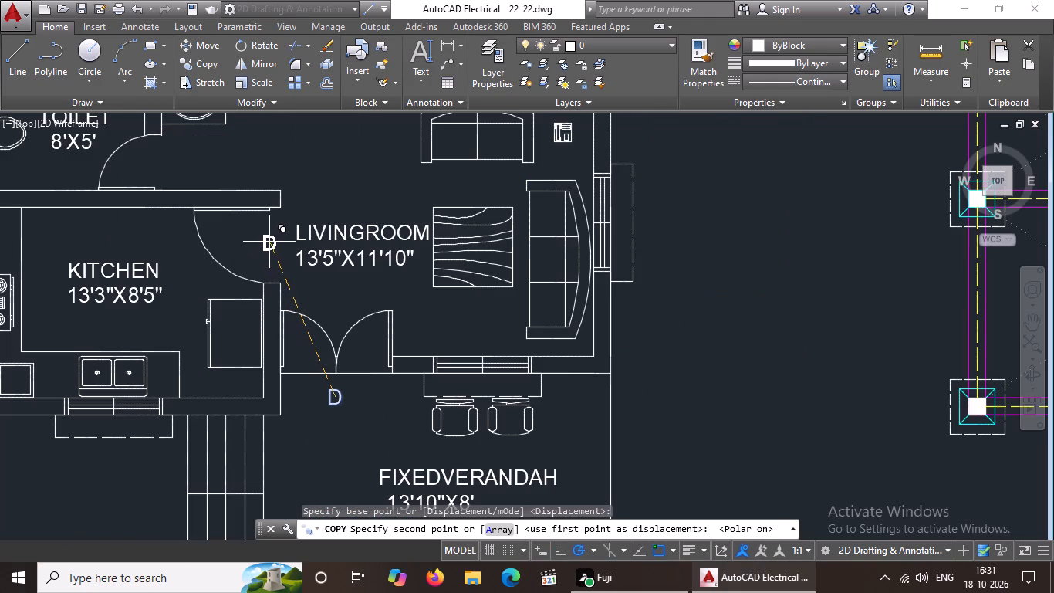
{"action": "left_click", "coordinate": [269, 242]}
Place another copy of the D label at the toilet door opening.
{"action": "scroll", "coordinate": [246, 196], "scroll_direction": "down", "scroll_amount": 2}
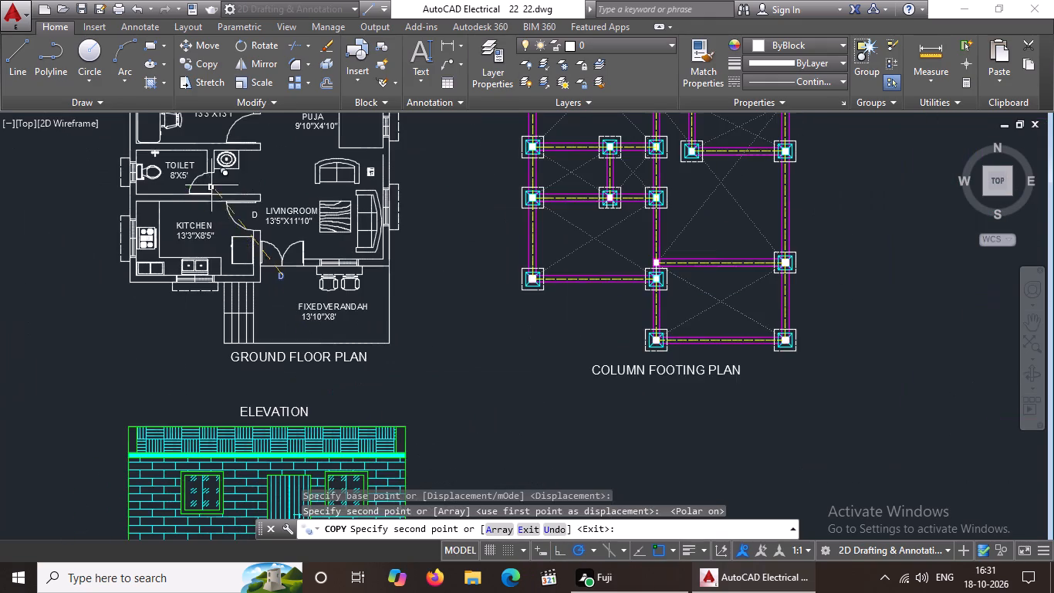
{"action": "scroll", "coordinate": [213, 185], "scroll_direction": "up", "scroll_amount": 3}
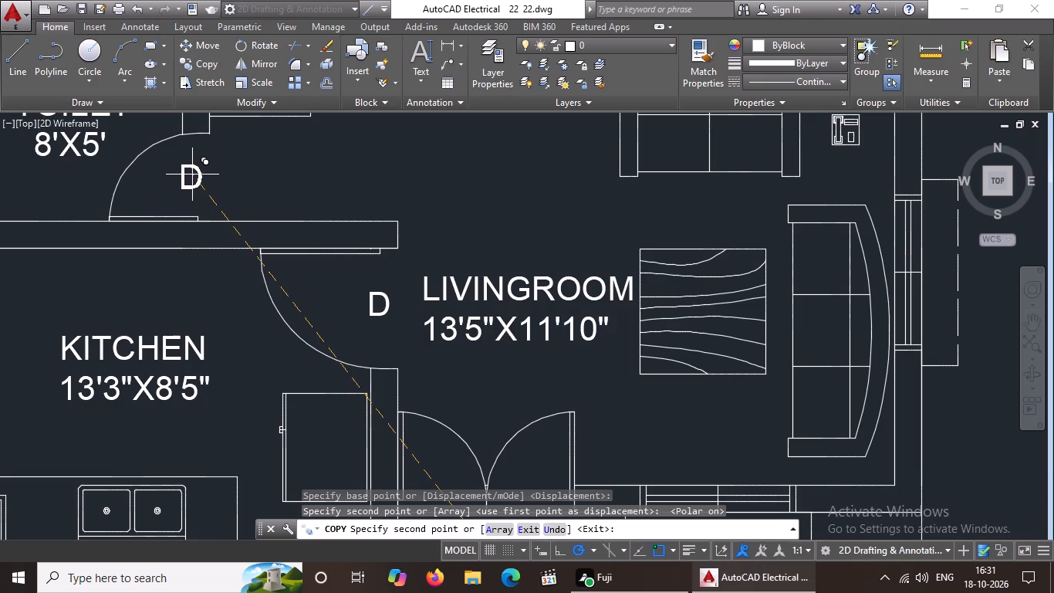
{"action": "left_click", "coordinate": [195, 172]}
{"action": "scroll", "coordinate": [239, 164], "scroll_direction": "down", "scroll_amount": 4}
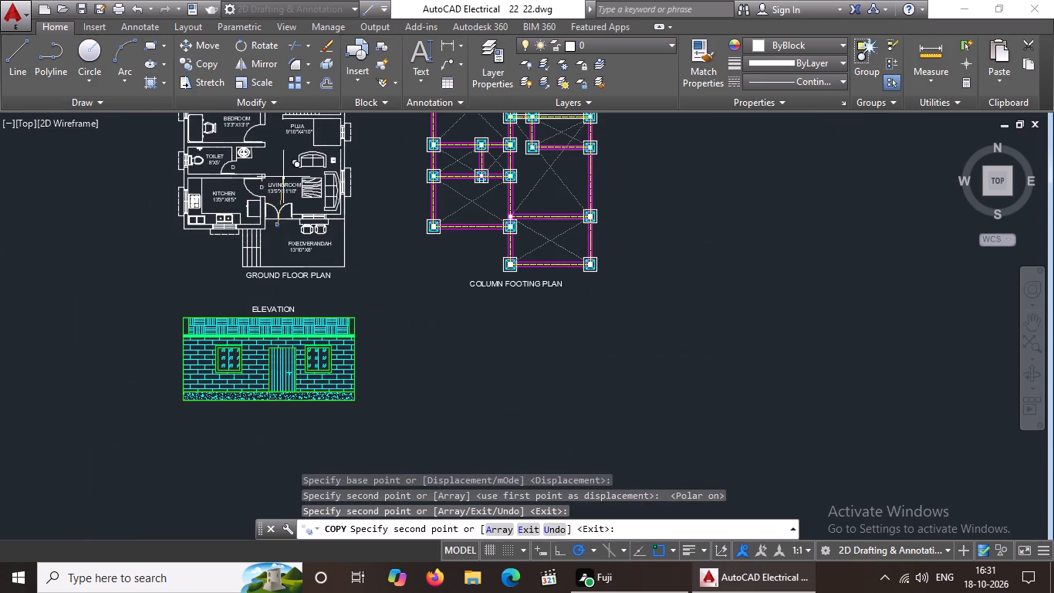
Place another copy of the D label at the bedroom door opening.
{"action": "middle_click_drag", "start_coordinate": [283, 175], "coordinate": [269, 265]}
{"action": "scroll", "coordinate": [258, 236], "scroll_direction": "up", "scroll_amount": 2}
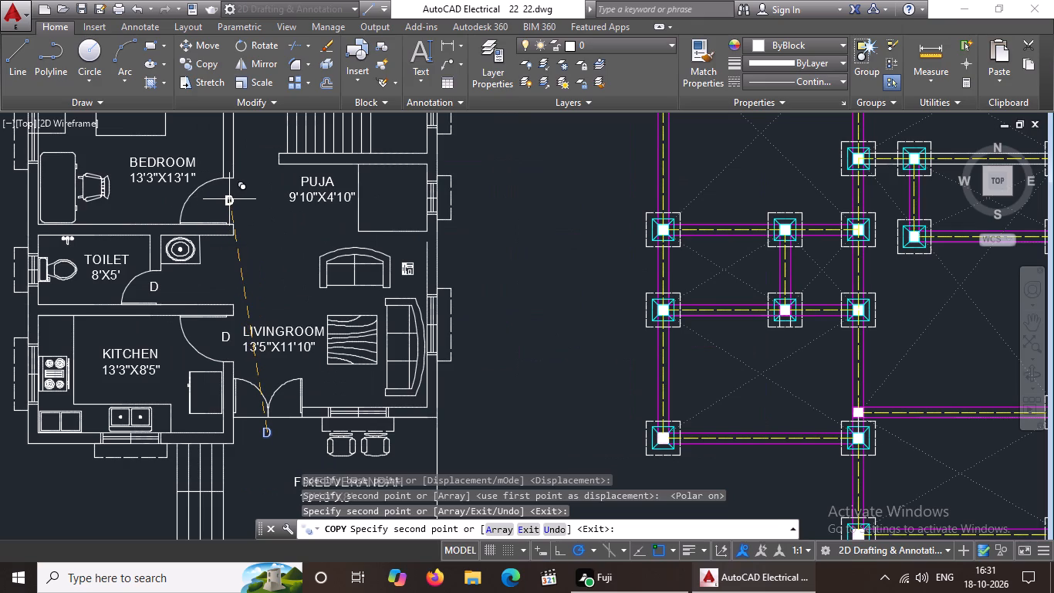
{"action": "scroll", "coordinate": [229, 199], "scroll_direction": "up", "scroll_amount": 3}
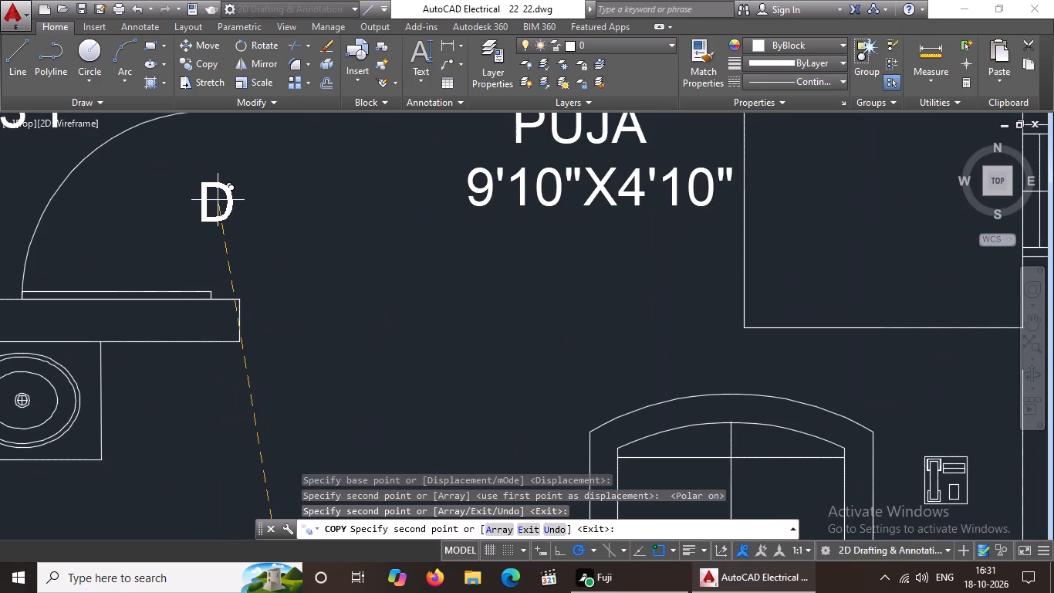
{"action": "left_click", "coordinate": [218, 200]}
Place a last copy of the D label in the passage opening between the bedroom wall and the puja/stair wall, ending the copying.
{"action": "scroll", "coordinate": [266, 193], "scroll_direction": "down", "scroll_amount": 3}
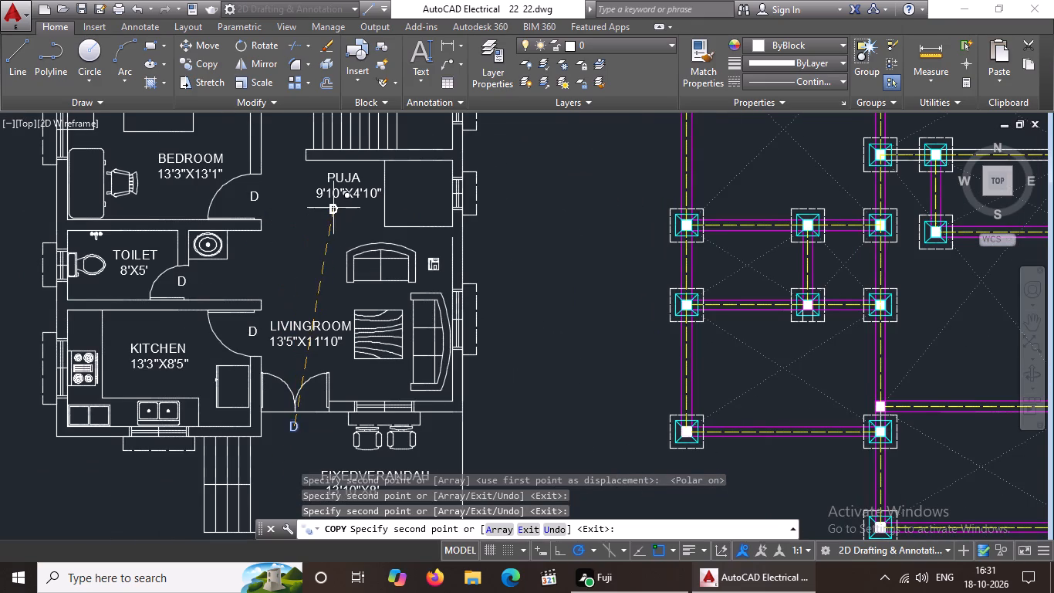
{"action": "middle_click_drag", "start_coordinate": [333, 225], "coordinate": [332, 293]}
{"action": "scroll", "coordinate": [357, 269], "scroll_direction": "down", "scroll_amount": 1}
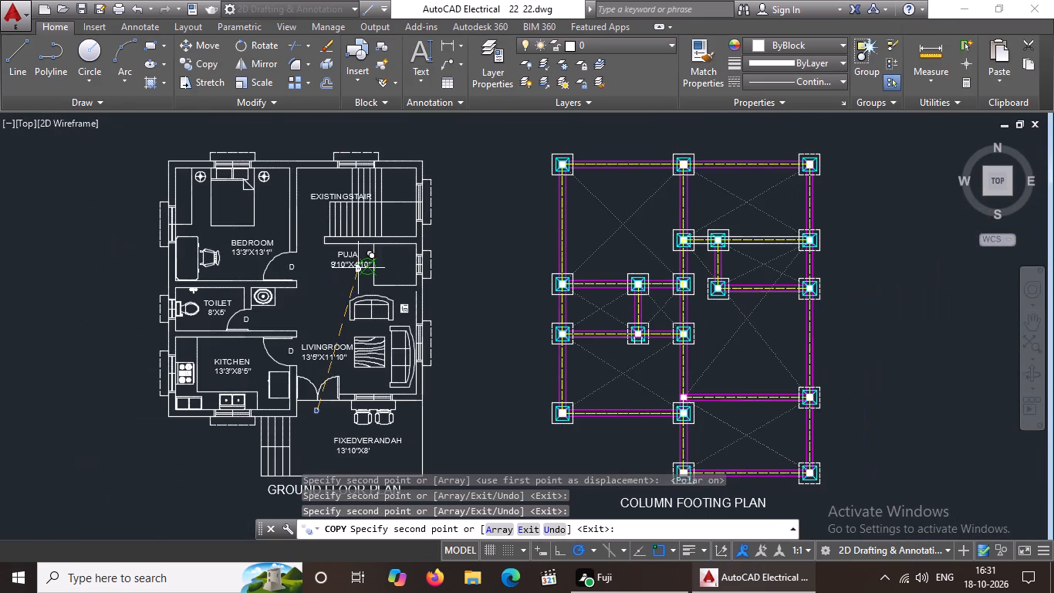
{"action": "scroll", "coordinate": [298, 232], "scroll_direction": "up", "scroll_amount": 3}
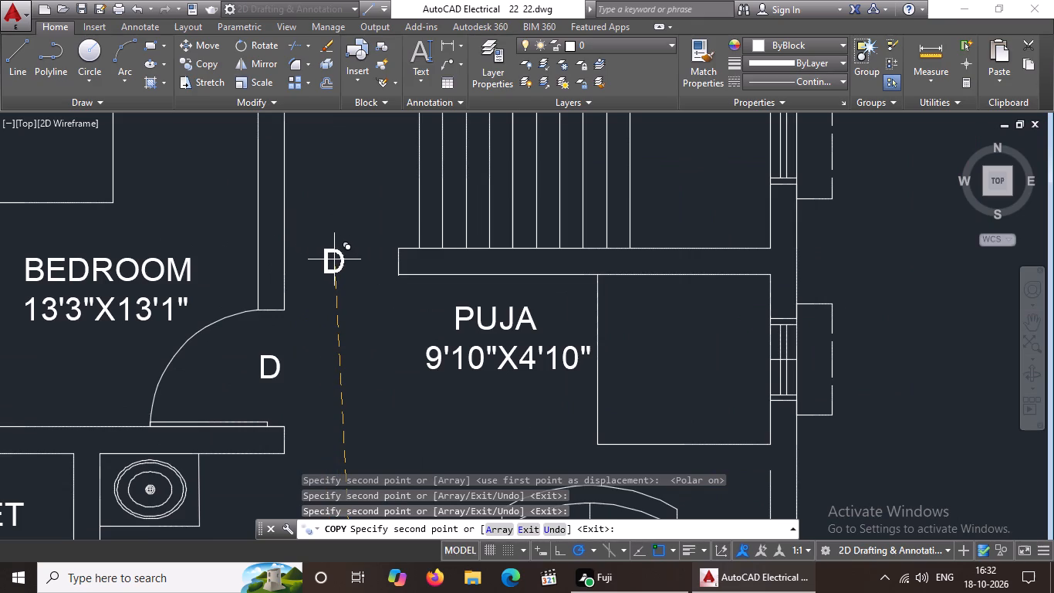
{"action": "left_click", "coordinate": [337, 259]}
{"action": "scroll", "coordinate": [375, 249], "scroll_direction": "down", "scroll_amount": 3}
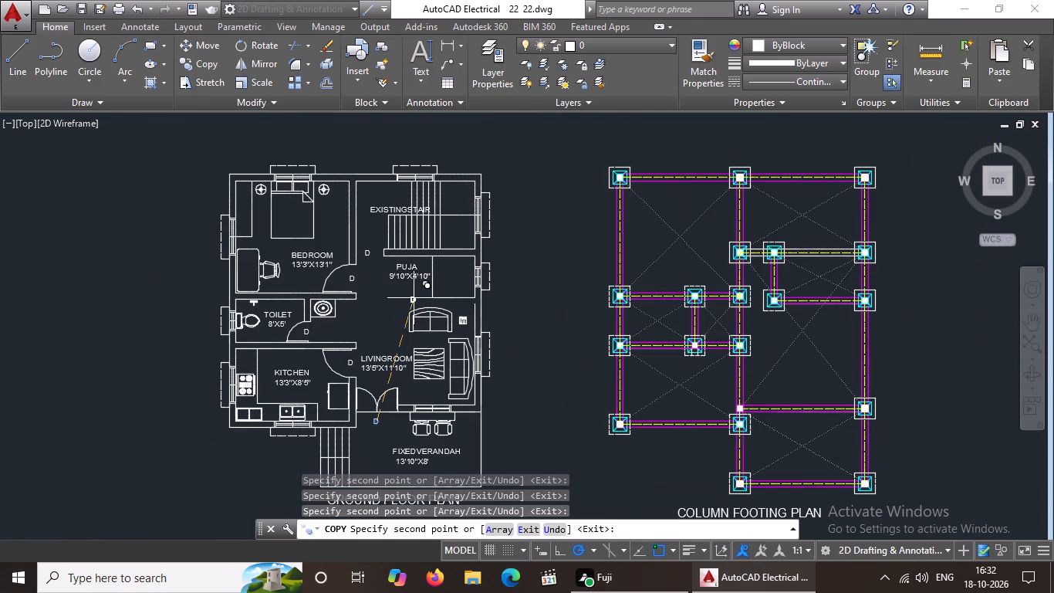
{"action": "key", "text": "Escape"}
Change the text of the label in the passage opening beside the puja wall to O.
{"action": "scroll", "coordinate": [366, 243], "scroll_direction": "up", "scroll_amount": 4}
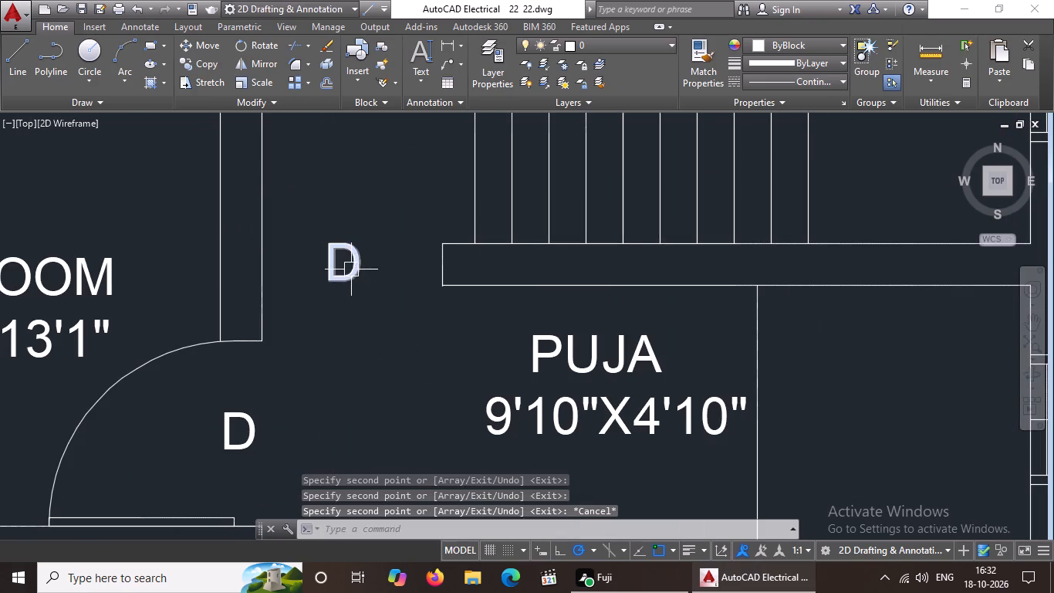
{"action": "double_click", "coordinate": [353, 269]}
{"action": "key", "text": "BackSpace"}
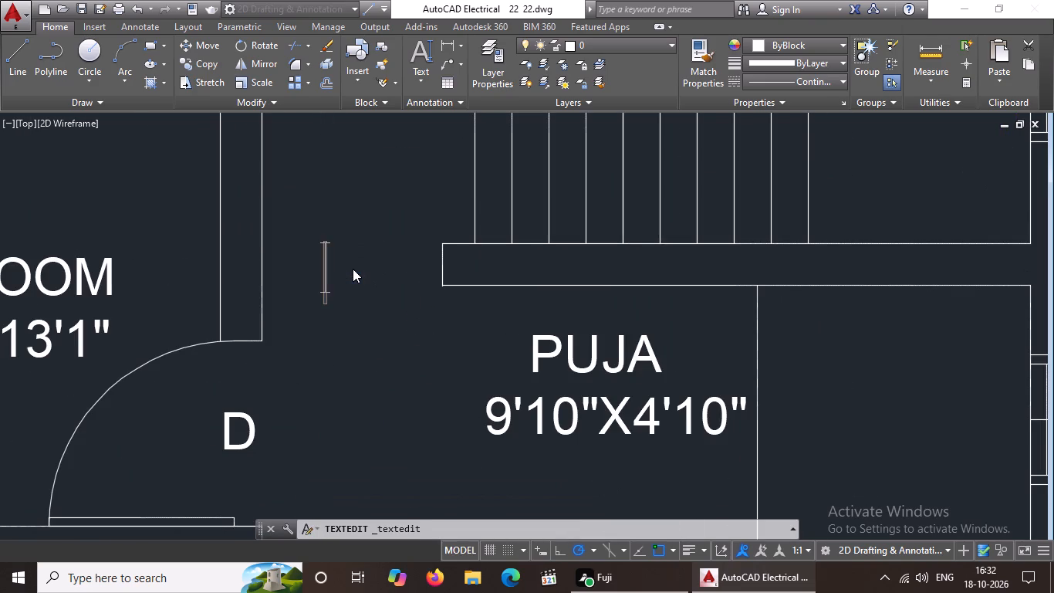
{"action": "key", "text": "o"}
{"action": "left_click", "coordinate": [383, 291]}
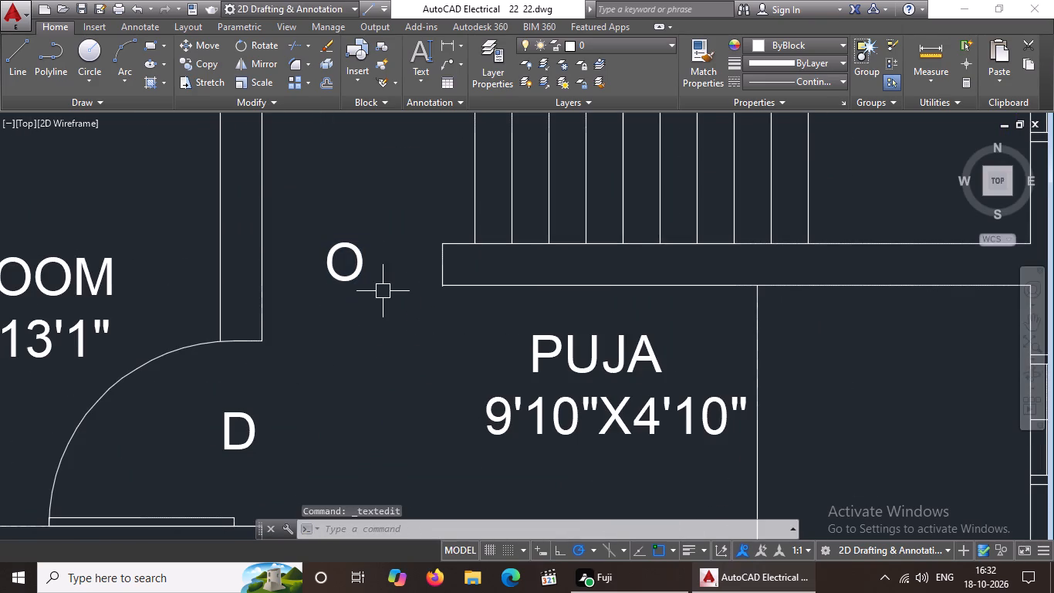
Change the text of the label below the double entrance door to MD.
{"action": "scroll", "coordinate": [403, 280], "scroll_direction": "down", "scroll_amount": 6}
{"action": "scroll", "coordinate": [371, 360], "scroll_direction": "up", "scroll_amount": 1}
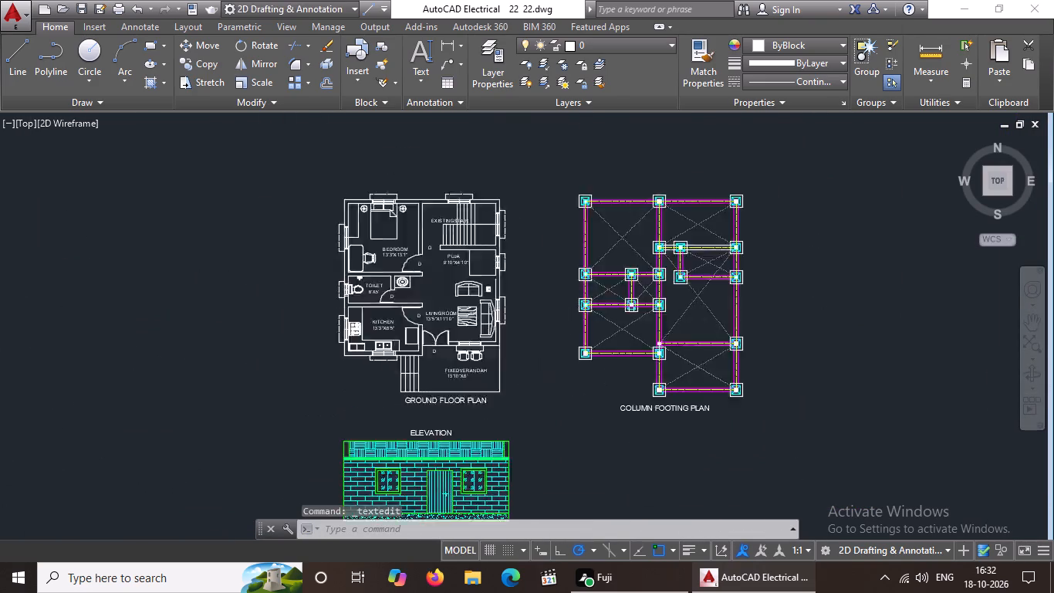
{"action": "scroll", "coordinate": [371, 360], "scroll_direction": "up", "scroll_amount": 4}
{"action": "double_click", "coordinate": [725, 335]}
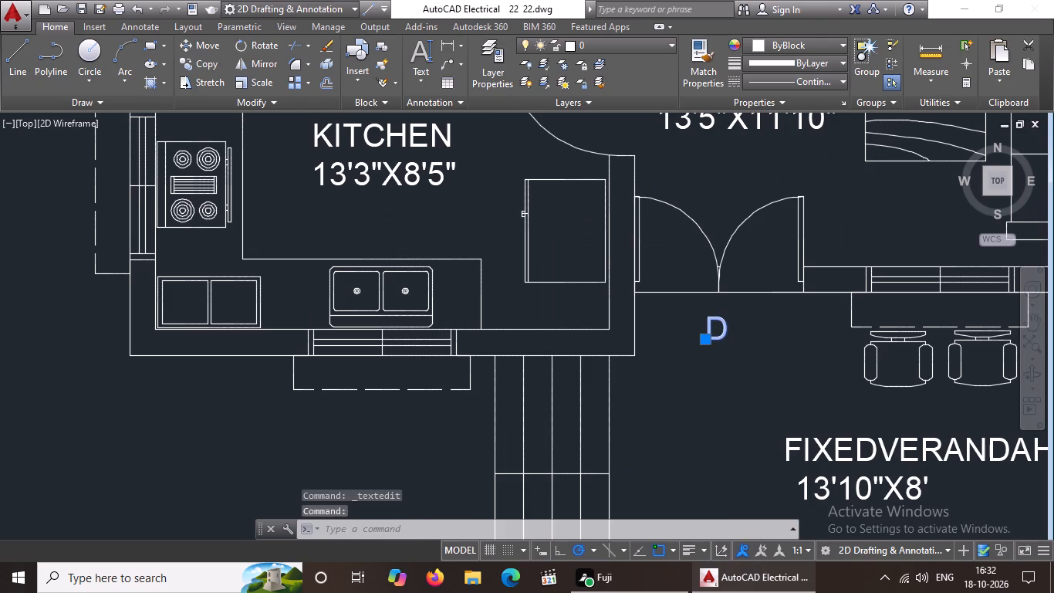
{"action": "key", "text": "BackSpace"}
{"action": "type", "text": "MD"}
{"action": "left_click", "coordinate": [808, 331]}
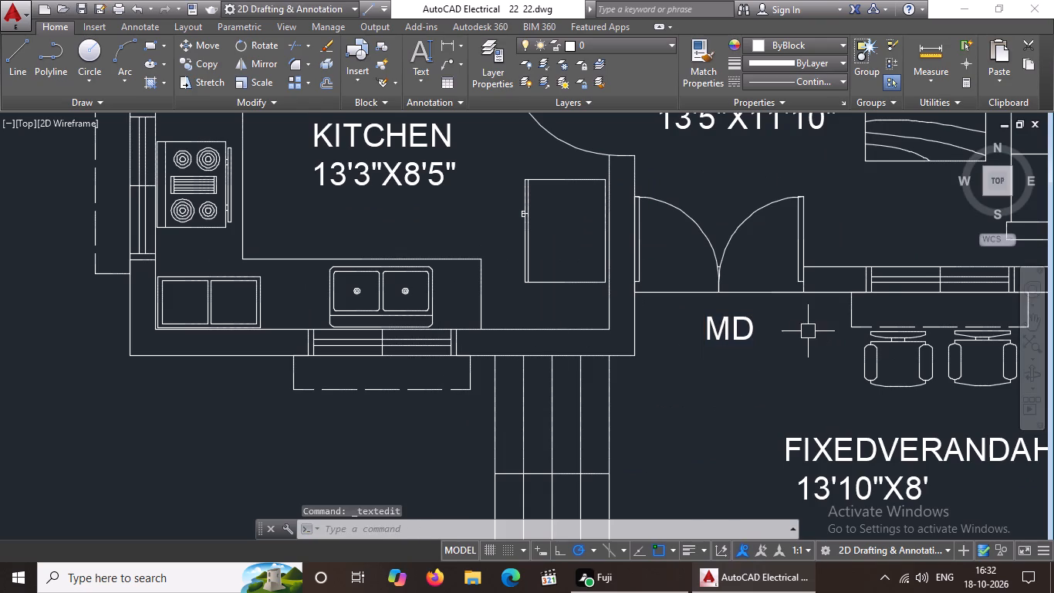
Copy the kitchen door's D label to the kitchen window outside the sink, inside its dashed sunshade outline.
{"action": "scroll", "coordinate": [803, 331], "scroll_direction": "down", "scroll_amount": 2}
{"action": "middle_click_drag", "start_coordinate": [805, 331], "coordinate": [726, 334]}
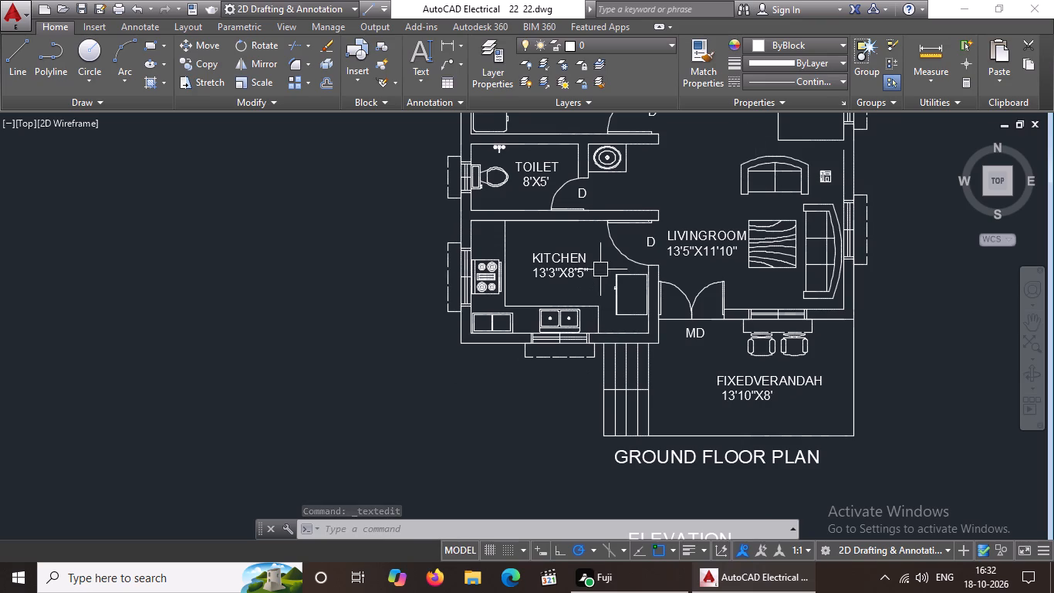
{"action": "left_click", "coordinate": [653, 241]}
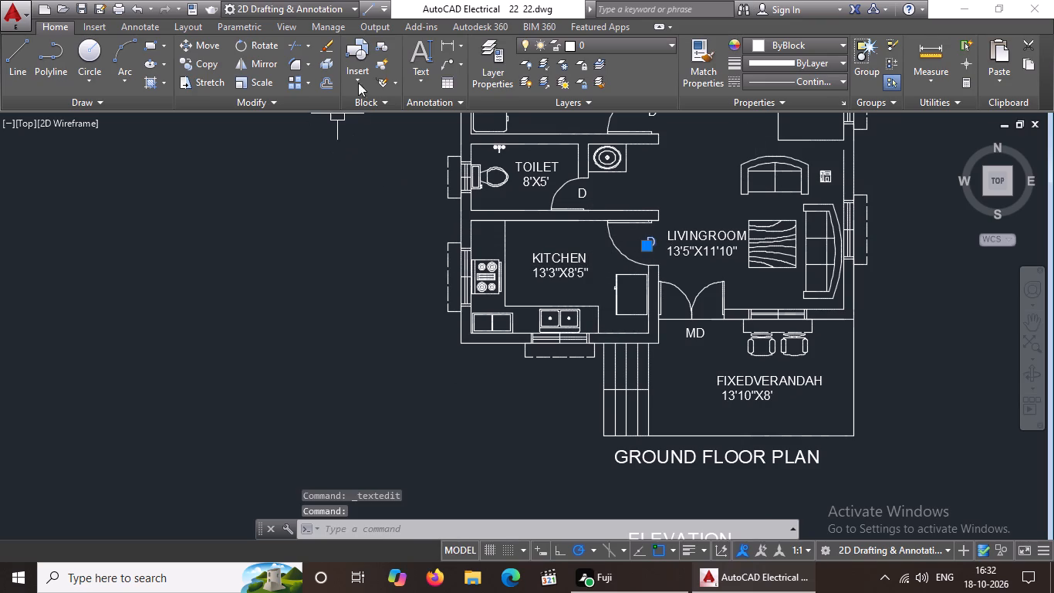
{"action": "left_click", "coordinate": [206, 66]}
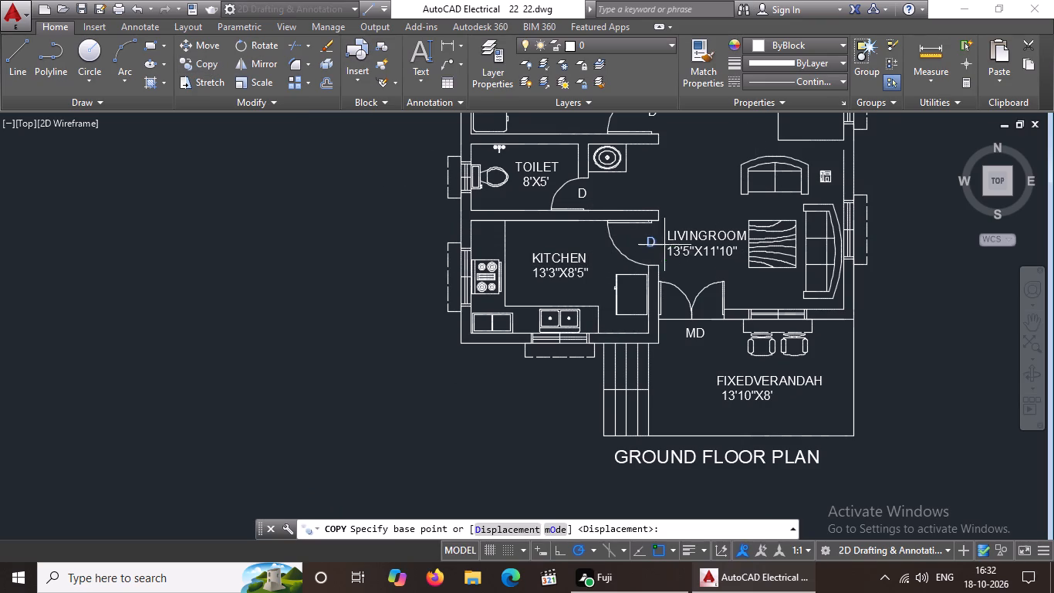
{"action": "left_click", "coordinate": [655, 240]}
{"action": "scroll", "coordinate": [556, 351], "scroll_direction": "up", "scroll_amount": 1}
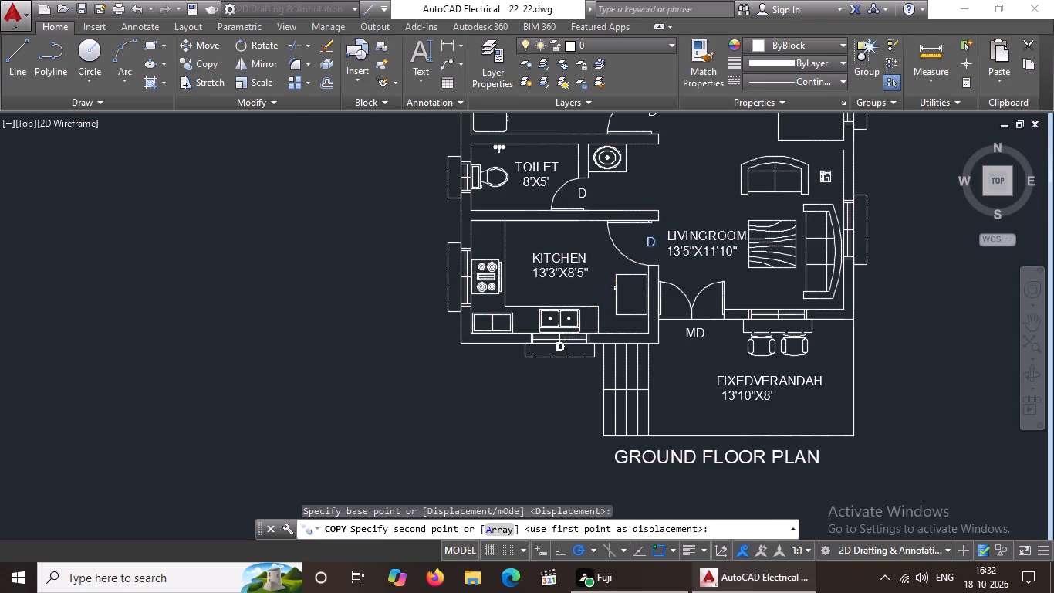
{"action": "scroll", "coordinate": [556, 351], "scroll_direction": "up", "scroll_amount": 1}
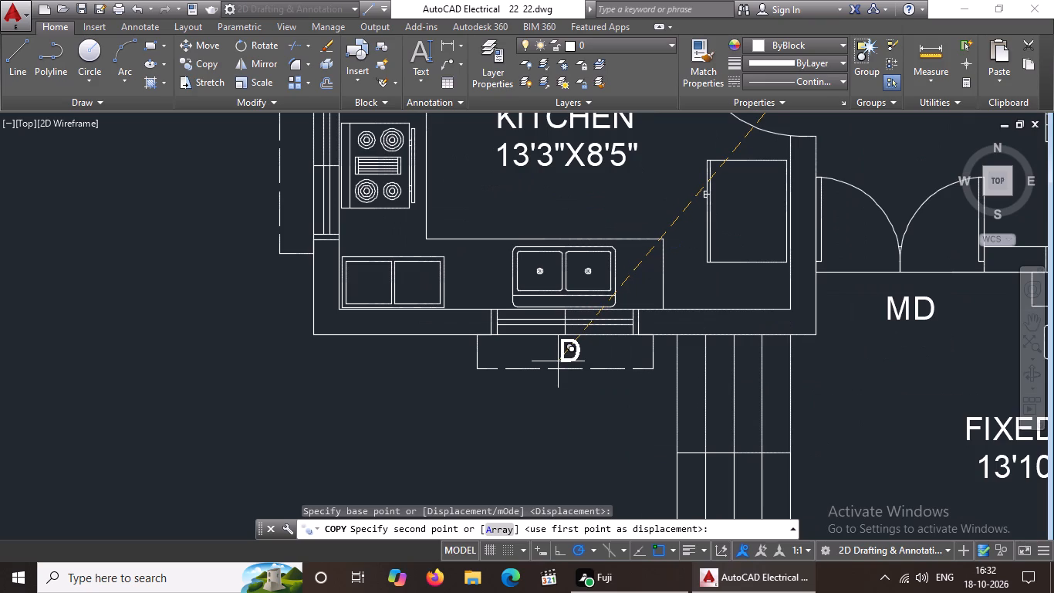
{"action": "left_click", "coordinate": [558, 361]}
{"action": "key", "text": "Escape"}
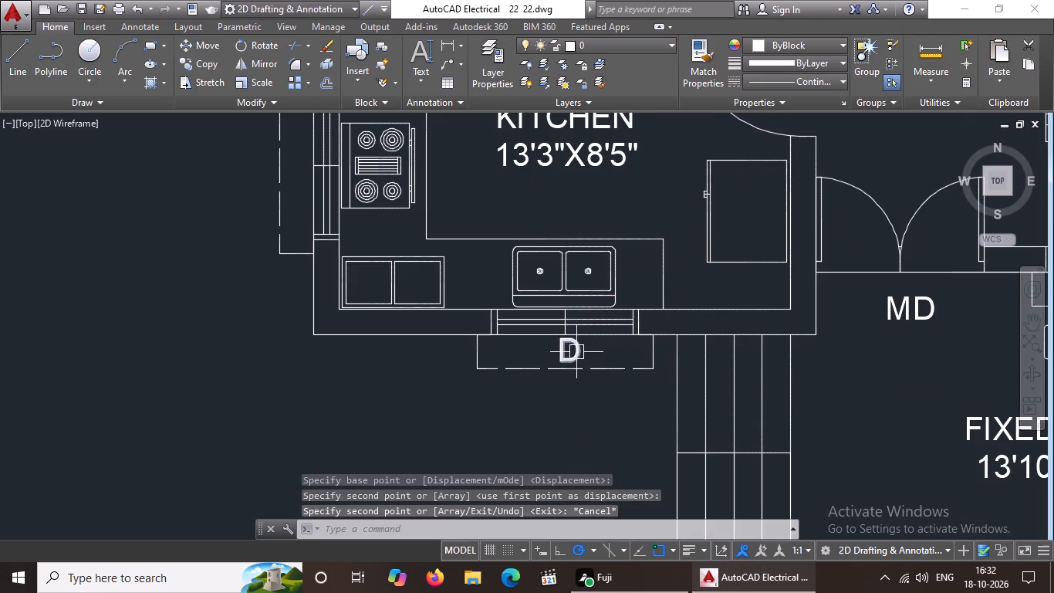
Change the text of the copied label at the kitchen sink window to W.
{"action": "double_click", "coordinate": [577, 350]}
{"action": "key", "text": "BackSpace"}
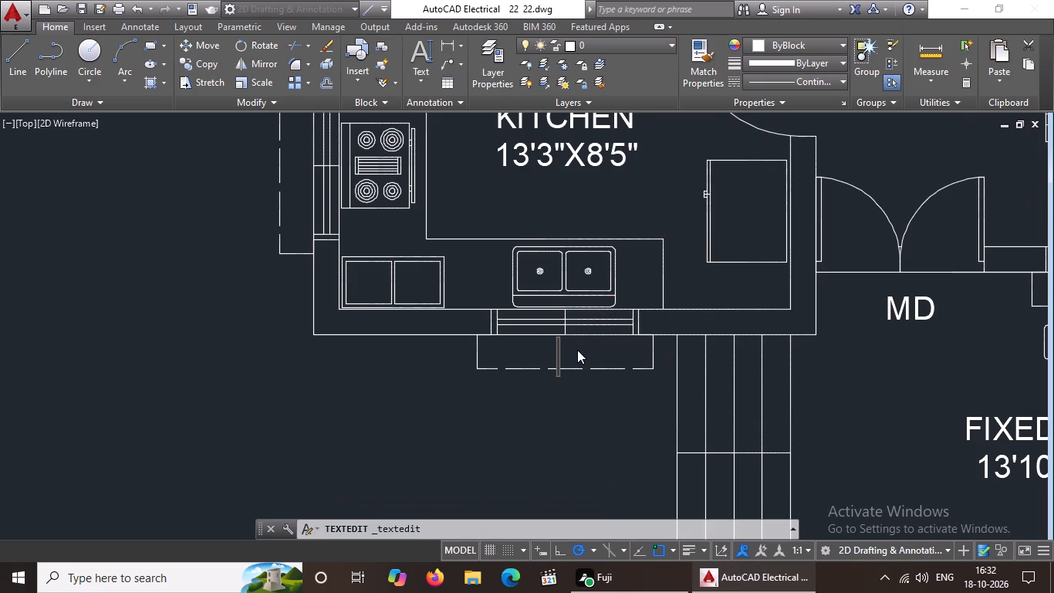
{"action": "key", "text": "w"}
{"action": "left_click", "coordinate": [585, 416]}
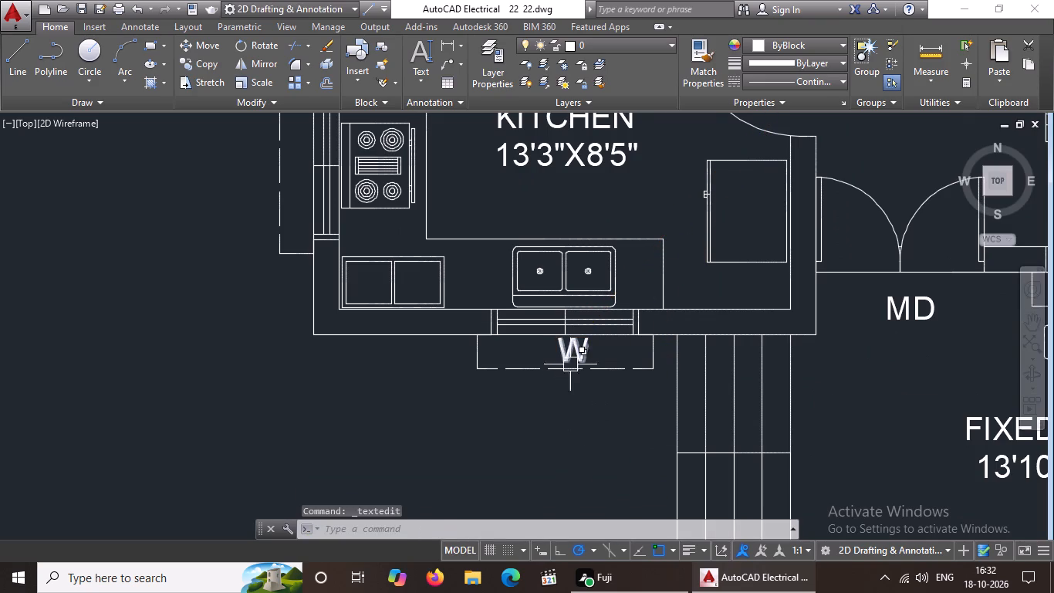
Copy the W label to the kitchen window beside the stove, inside its dashed sunshade outline.
{"action": "left_click", "coordinate": [573, 354]}
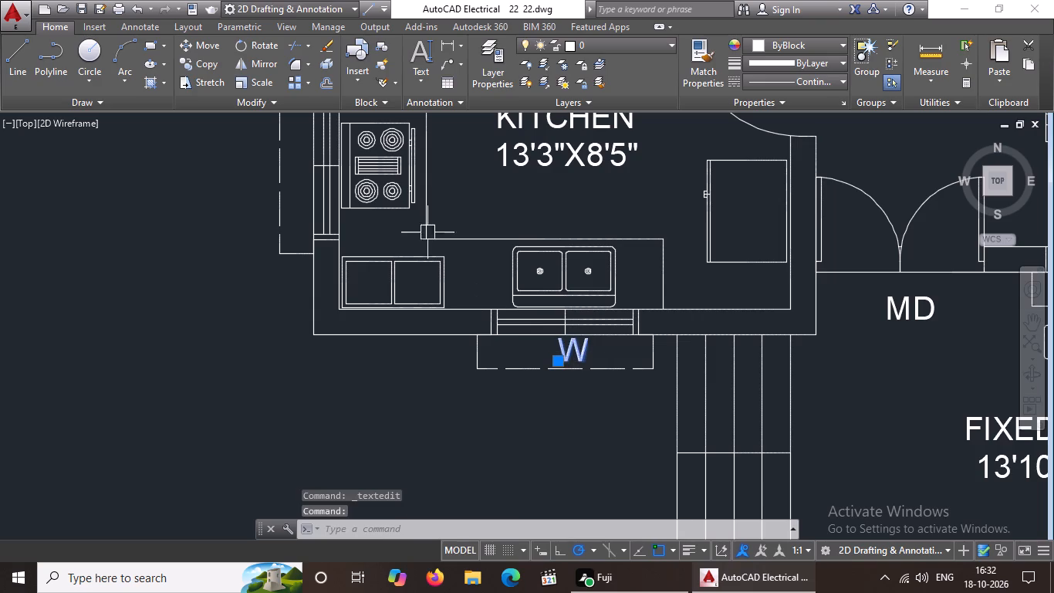
{"action": "left_click_drag", "start_coordinate": [209, 66], "coordinate": [211, 73]}
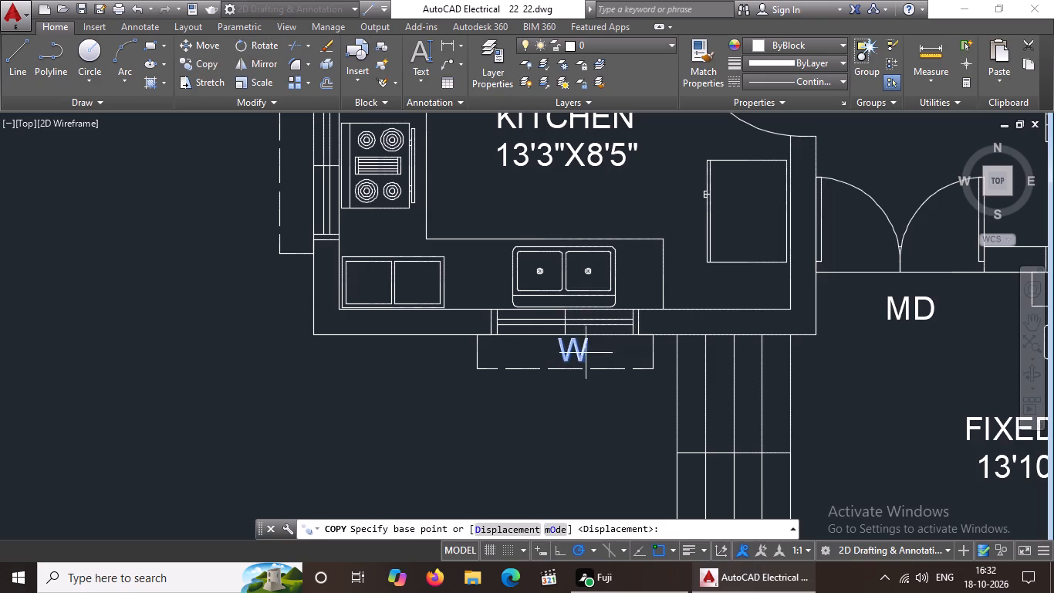
{"action": "left_click", "coordinate": [573, 344]}
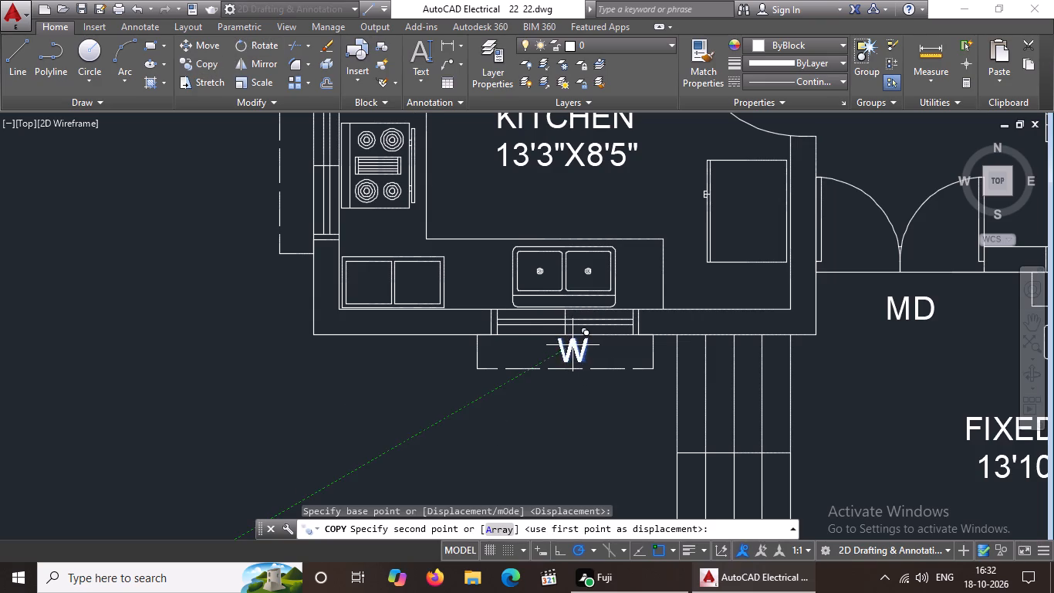
{"action": "scroll", "coordinate": [558, 351], "scroll_direction": "down", "scroll_amount": 2}
{"action": "scroll", "coordinate": [452, 271], "scroll_direction": "up", "scroll_amount": 2}
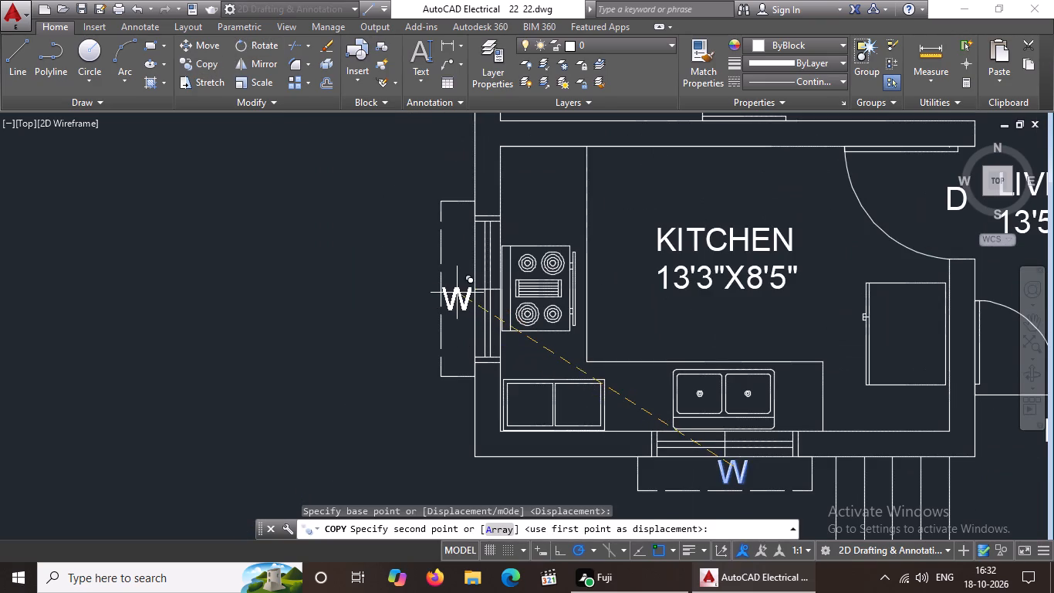
{"action": "left_click", "coordinate": [455, 291]}
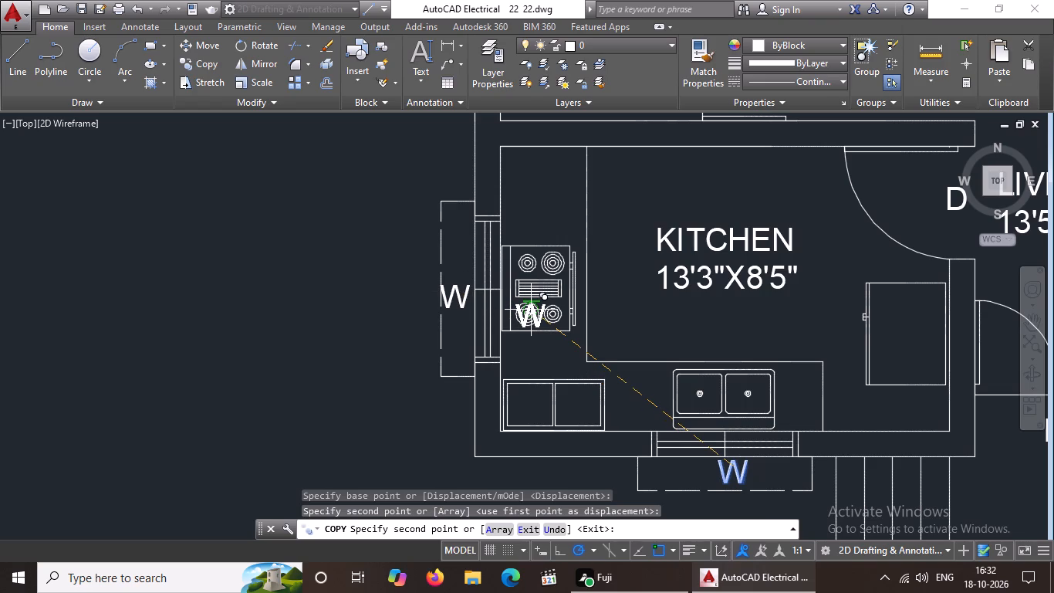
{"action": "scroll", "coordinate": [533, 309], "scroll_direction": "down", "scroll_amount": 2}
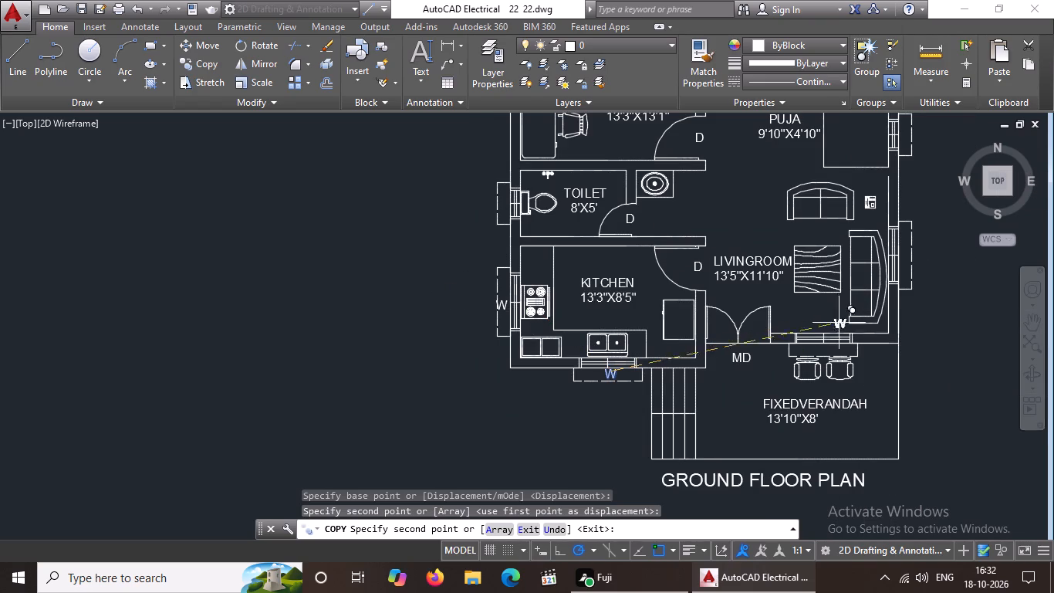
{"action": "key", "text": "Escape"}
Move the sink window's W label slightly sideways to centre it on the window's mid-line.
{"action": "scroll", "coordinate": [600, 361], "scroll_direction": "up", "scroll_amount": 3}
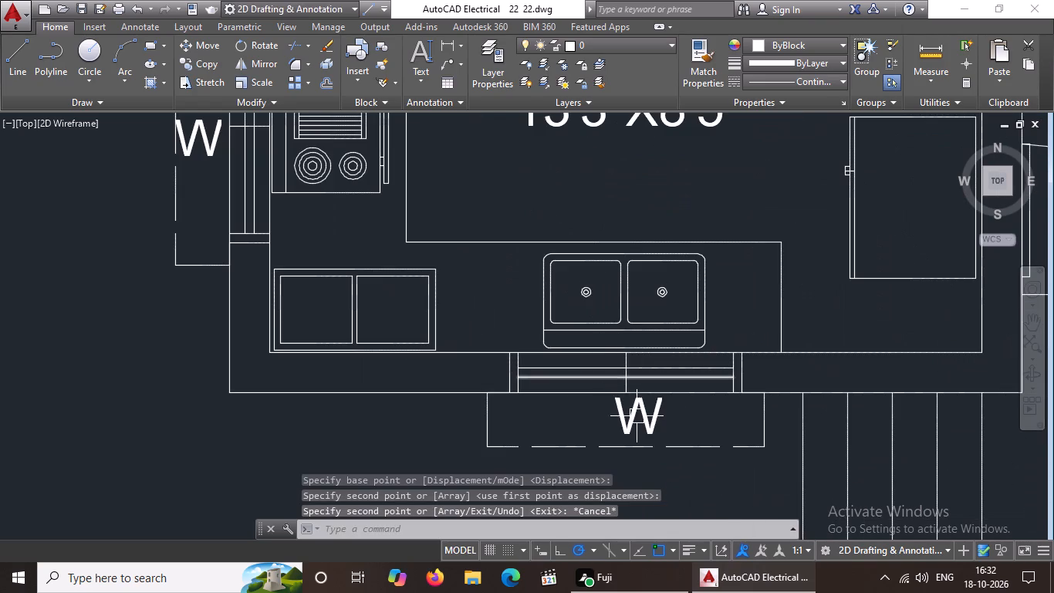
{"action": "left_click", "coordinate": [637, 423]}
{"action": "left_click_drag", "start_coordinate": [218, 46], "coordinate": [221, 57]}
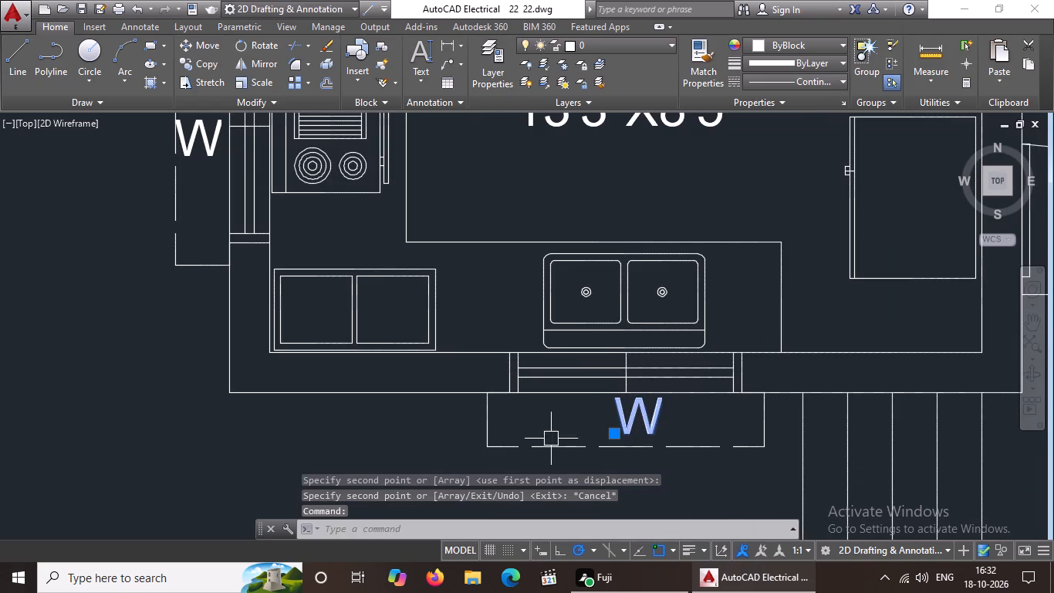
{"action": "left_click", "coordinate": [646, 409]}
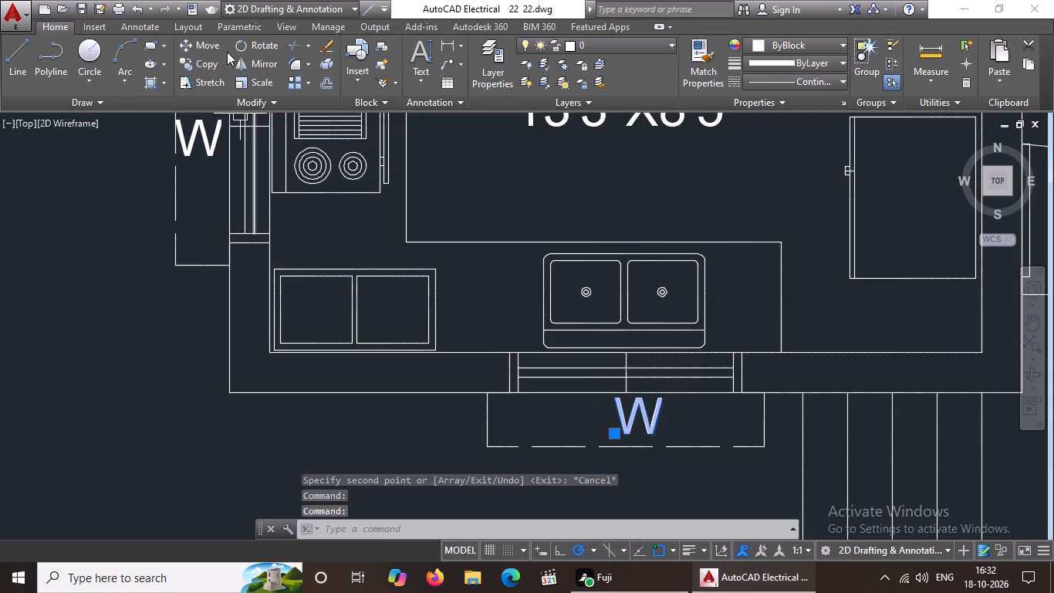
{"action": "left_click", "coordinate": [200, 43]}
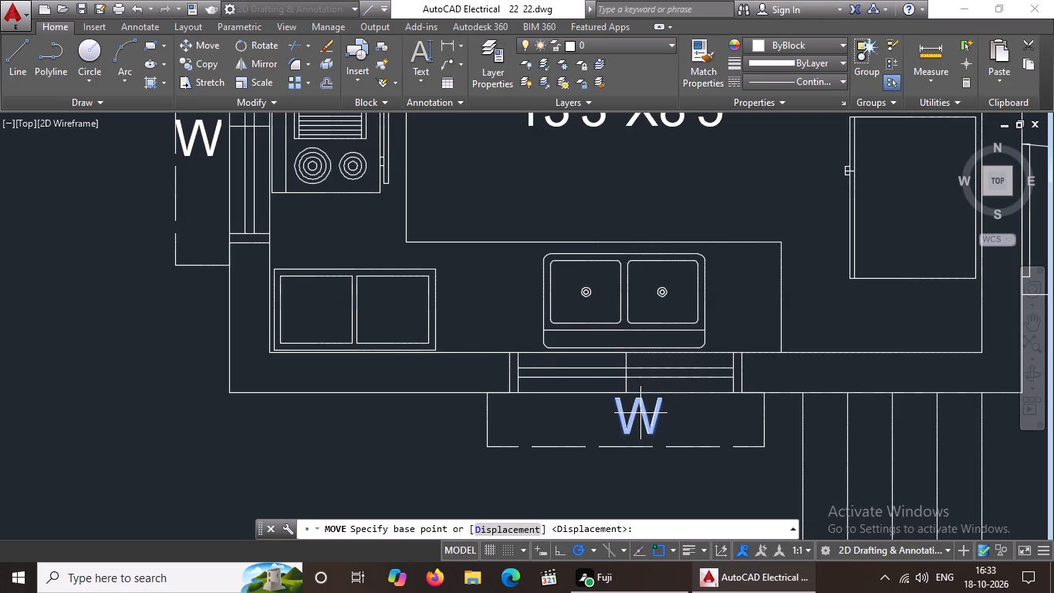
{"action": "left_click", "coordinate": [646, 412]}
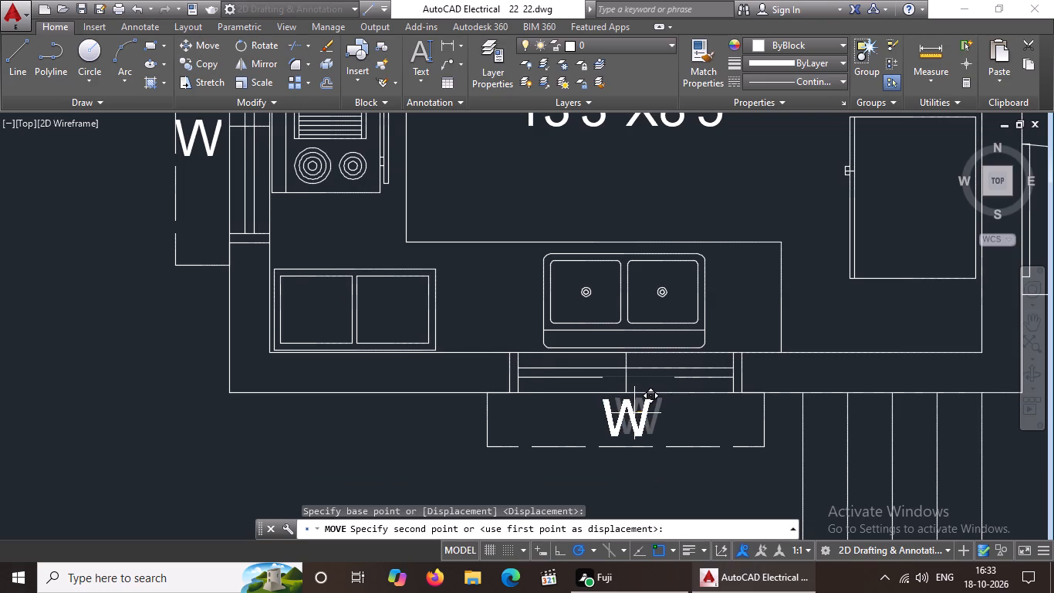
{"action": "left_click", "coordinate": [634, 413]}
Move the stove window's W label about 1" toward the wall so it sits inside the dashed sunshade outline.
{"action": "scroll", "coordinate": [655, 391], "scroll_direction": "down", "scroll_amount": 3}
{"action": "scroll", "coordinate": [549, 320], "scroll_direction": "up", "scroll_amount": 3}
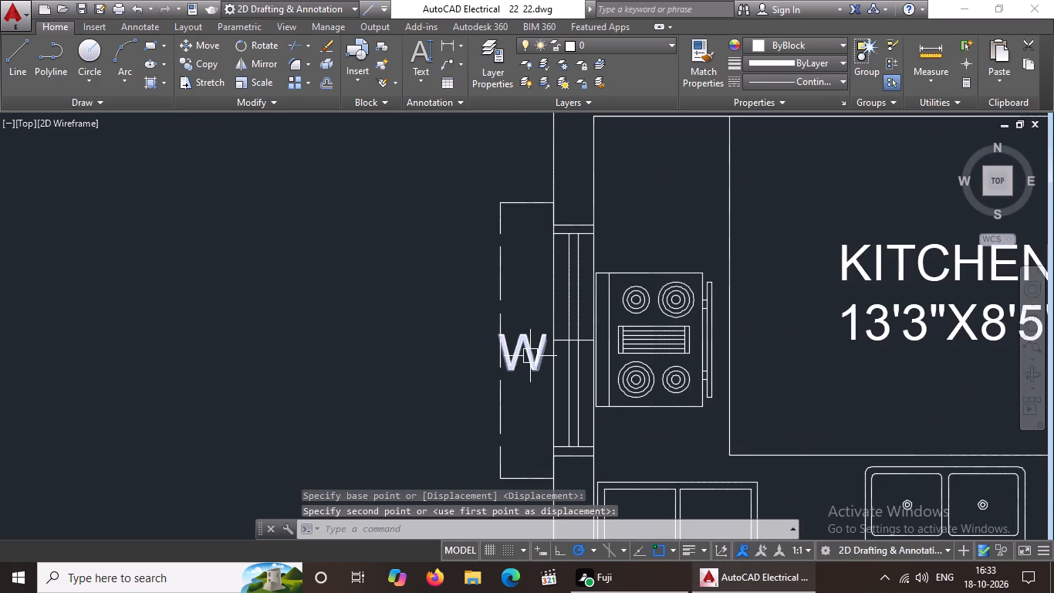
{"action": "left_click", "coordinate": [529, 357]}
{"action": "left_click", "coordinate": [215, 36]}
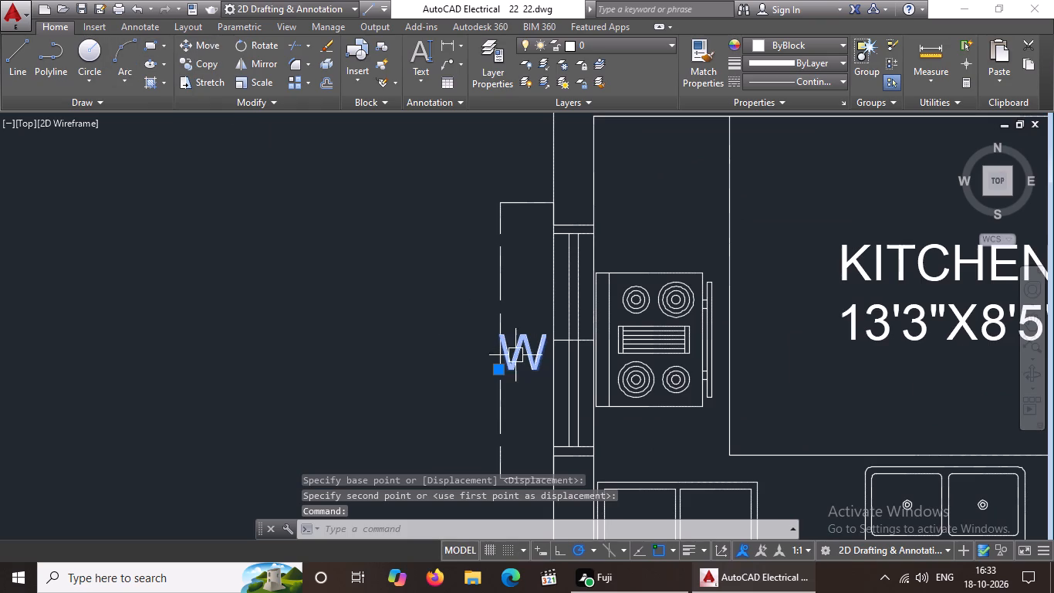
{"action": "left_click", "coordinate": [185, 39]}
{"action": "left_click", "coordinate": [525, 347]}
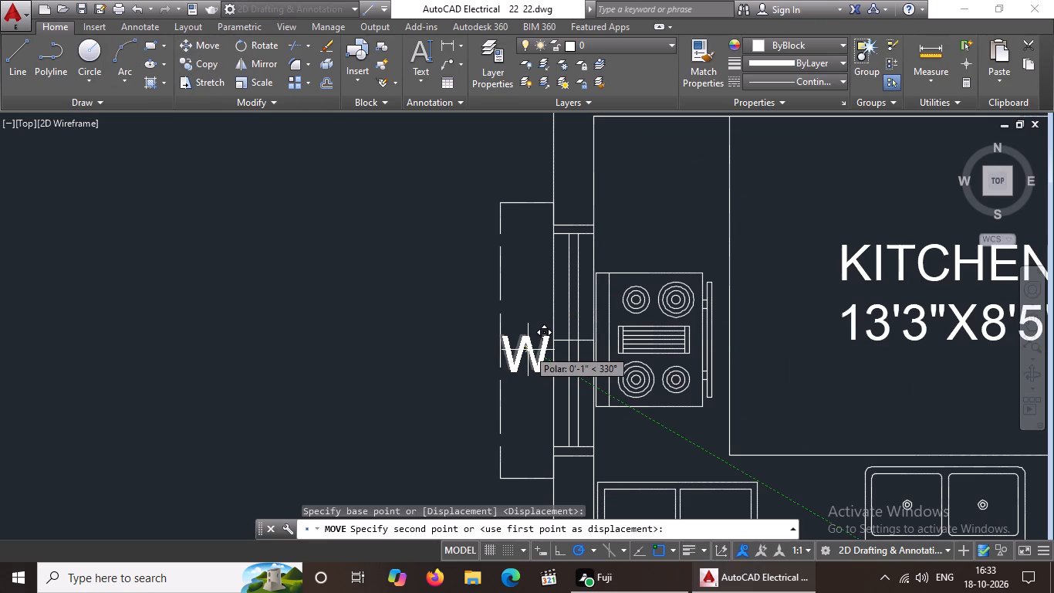
{"action": "left_click", "coordinate": [528, 350]}
{"action": "scroll", "coordinate": [559, 330], "scroll_direction": "down", "scroll_amount": 2}
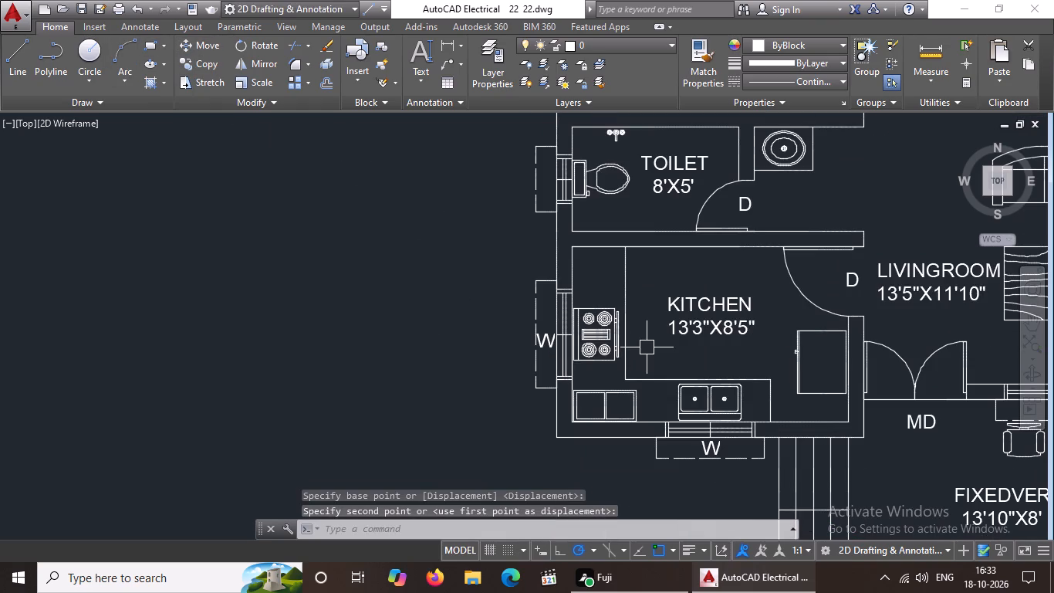
Copy the stove window's W label about 7'-8 1/2" straight up to the toilet window, inside its dashed sunshade outline.
{"action": "key", "text": "Escape"}
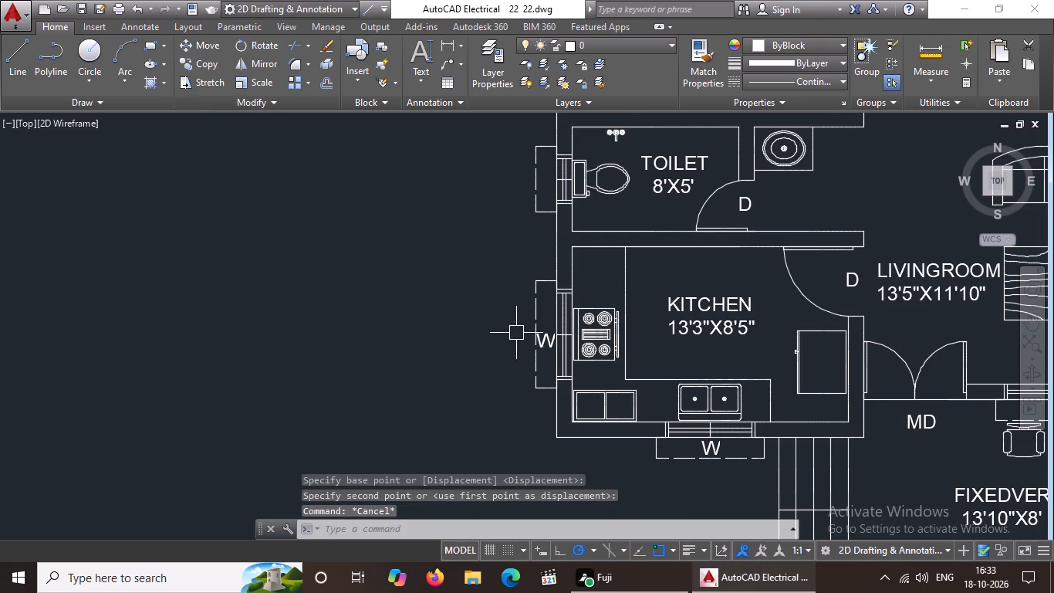
{"action": "scroll", "coordinate": [518, 333], "scroll_direction": "up", "scroll_amount": 2}
{"action": "left_click", "coordinate": [586, 353]}
{"action": "left_click", "coordinate": [187, 62]}
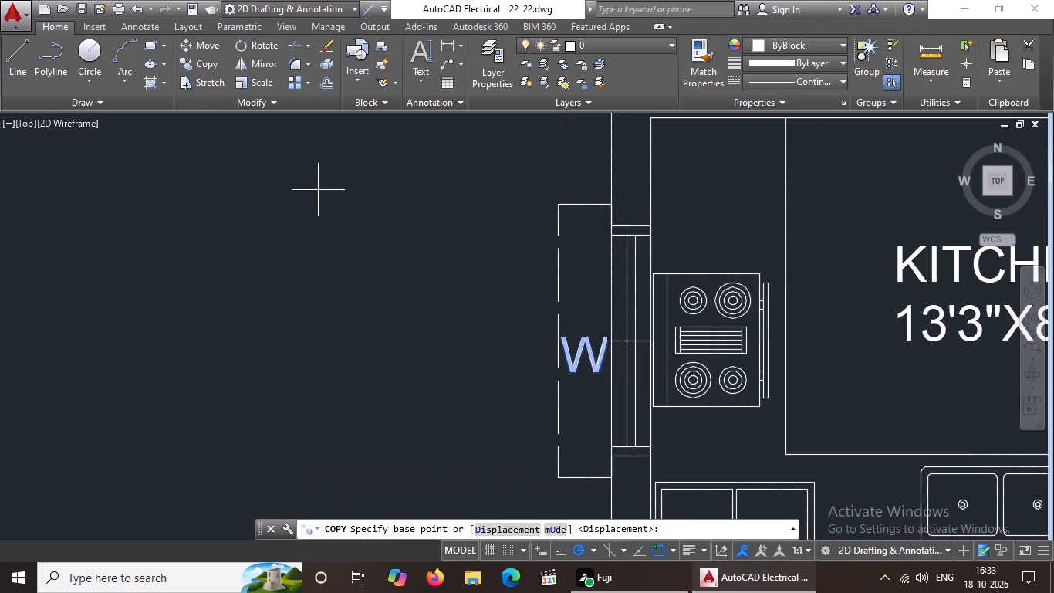
{"action": "left_click", "coordinate": [586, 346]}
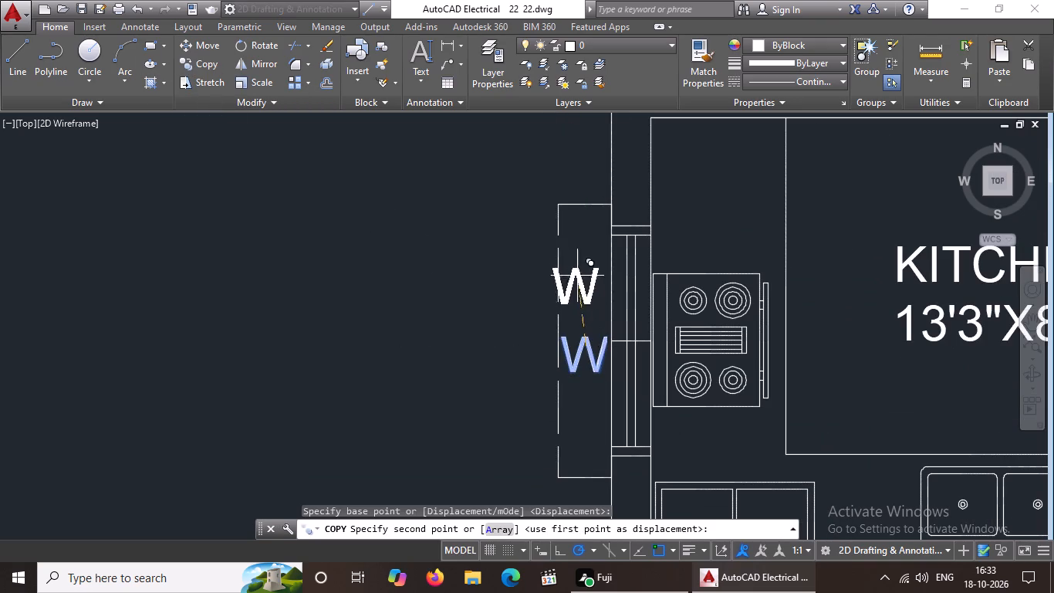
{"action": "scroll", "coordinate": [574, 266], "scroll_direction": "down", "scroll_amount": 3}
{"action": "scroll", "coordinate": [578, 181], "scroll_direction": "up", "scroll_amount": 3}
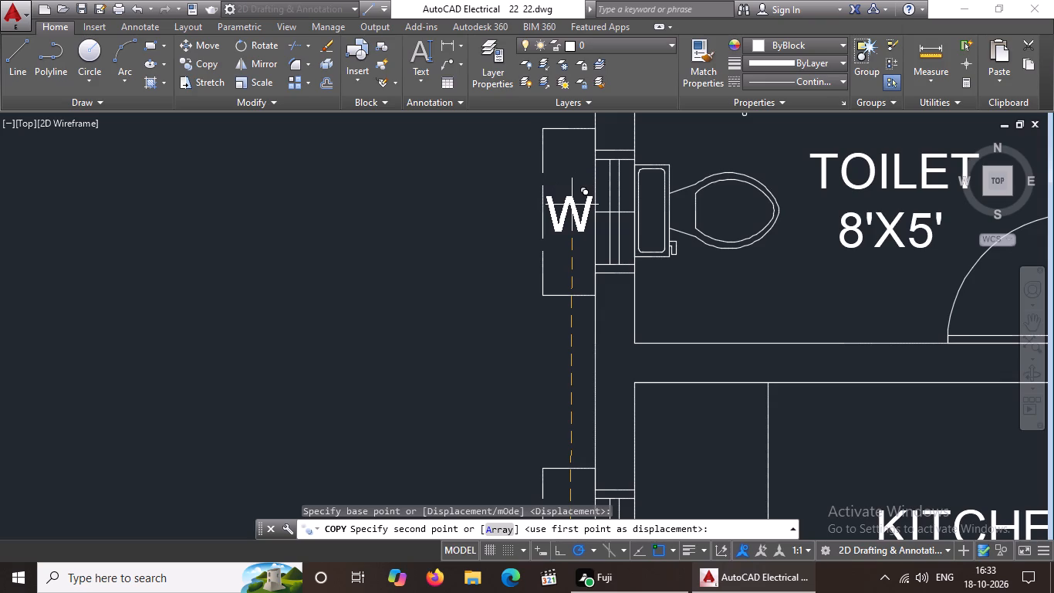
{"action": "scroll", "coordinate": [572, 207], "scroll_direction": "down", "scroll_amount": 1}
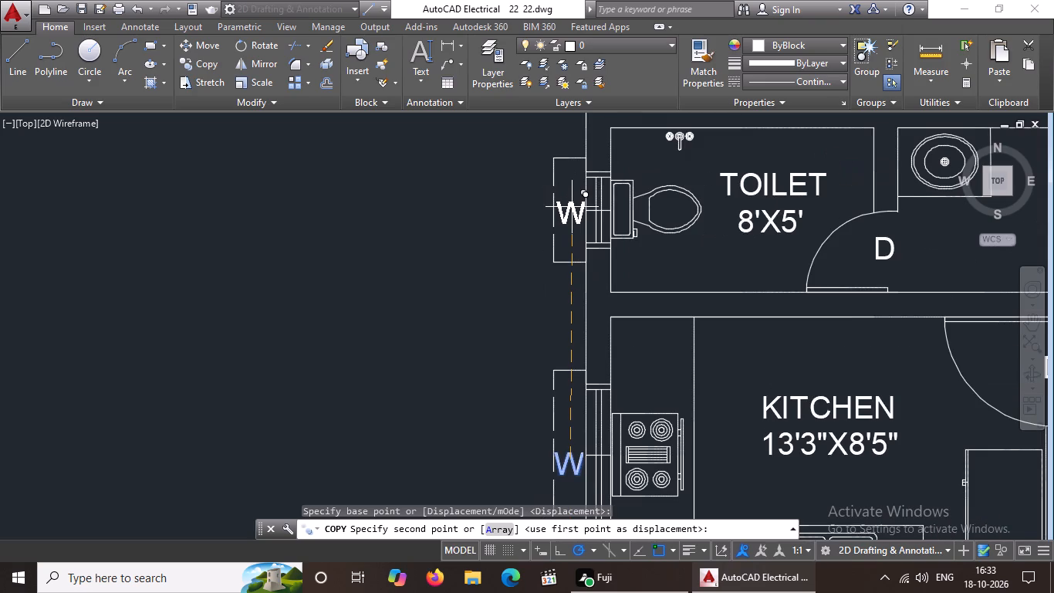
{"action": "scroll", "coordinate": [572, 207], "scroll_direction": "up", "scroll_amount": 1}
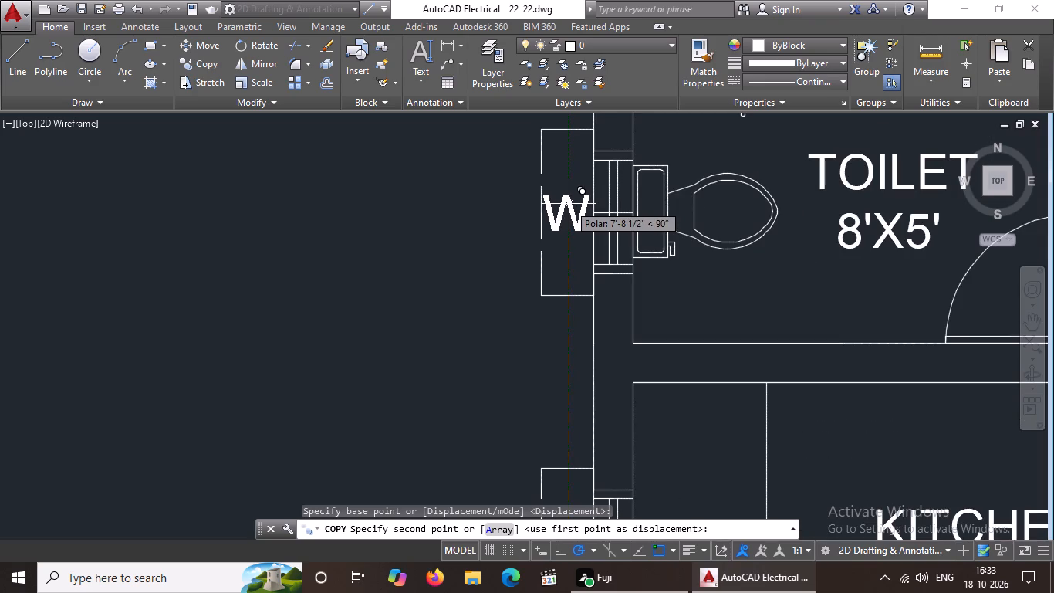
{"action": "left_click", "coordinate": [569, 204]}
Place another W copy about 17'-4 1/2" straight up from the original, inside the bedroom side window's dashed sunshade outline.
{"action": "scroll", "coordinate": [569, 201], "scroll_direction": "down", "scroll_amount": 2}
{"action": "middle_click_drag", "start_coordinate": [546, 160], "coordinate": [546, 192]}
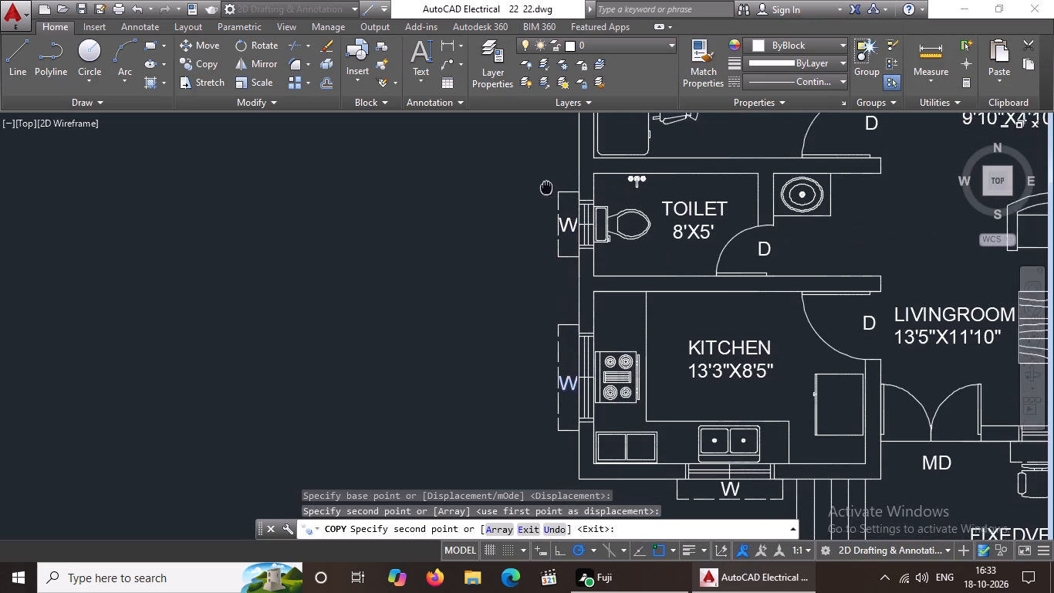
{"action": "middle_click_drag", "start_coordinate": [546, 192], "coordinate": [542, 350]}
{"action": "scroll", "coordinate": [566, 198], "scroll_direction": "up", "scroll_amount": 2}
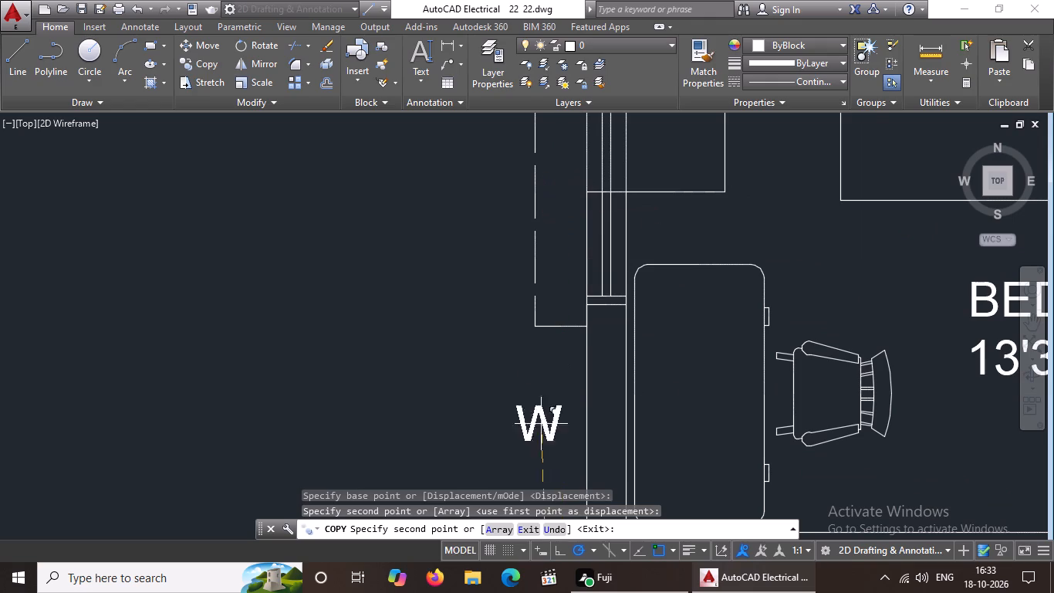
{"action": "left_click", "coordinate": [561, 549]}
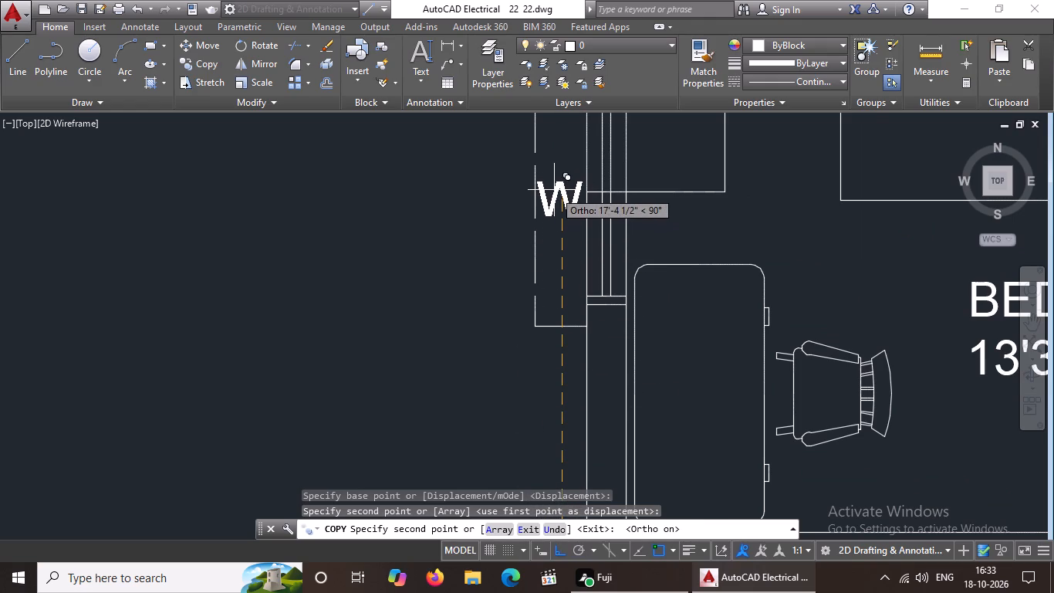
{"action": "left_click", "coordinate": [554, 189]}
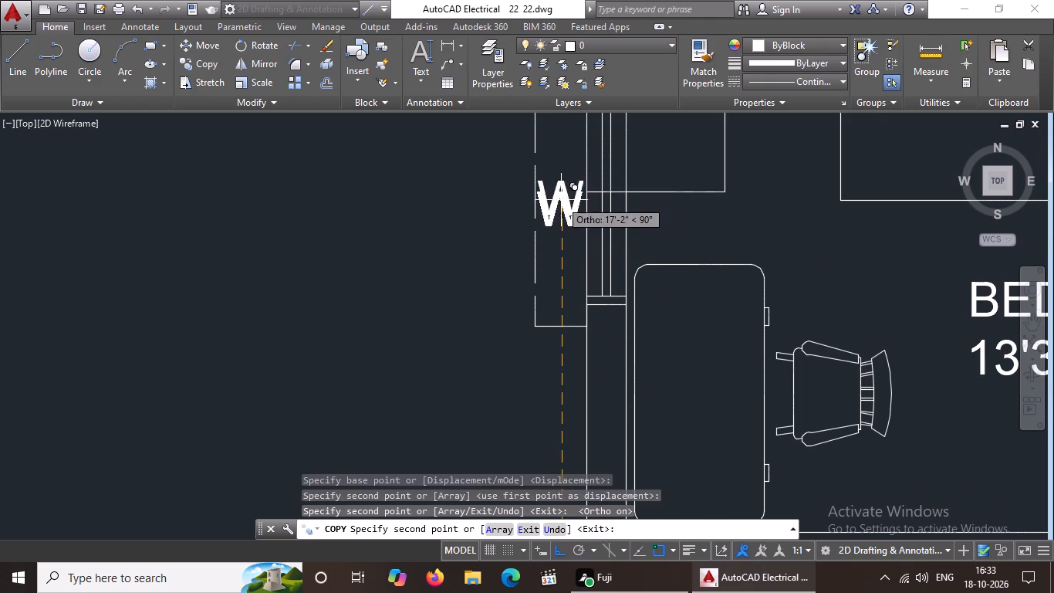
Place another W copy at the living room window beside the sofa, inside its dashed sunshade outline, and finish copying.
{"action": "scroll", "coordinate": [562, 200], "scroll_direction": "down", "scroll_amount": 4}
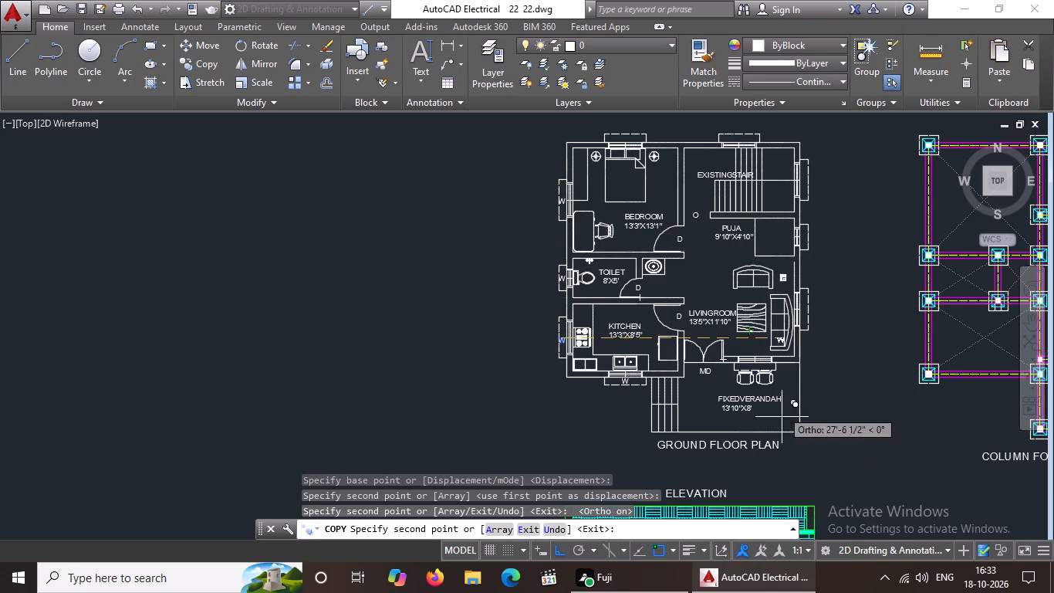
{"action": "left_click", "coordinate": [558, 551]}
{"action": "scroll", "coordinate": [799, 307], "scroll_direction": "up", "scroll_amount": 3}
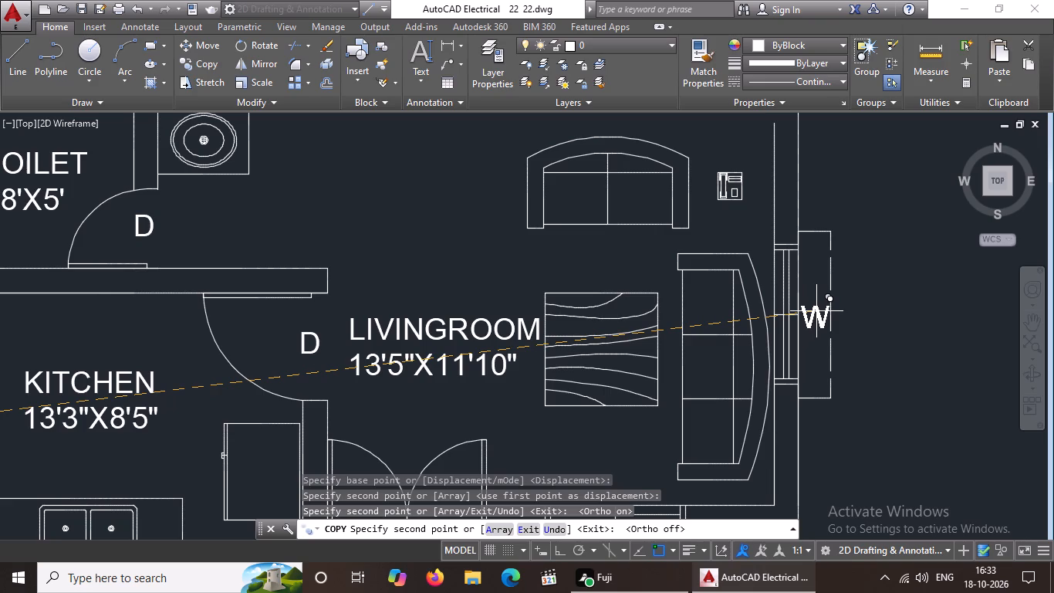
{"action": "left_click", "coordinate": [816, 311]}
{"action": "key", "text": "Escape"}
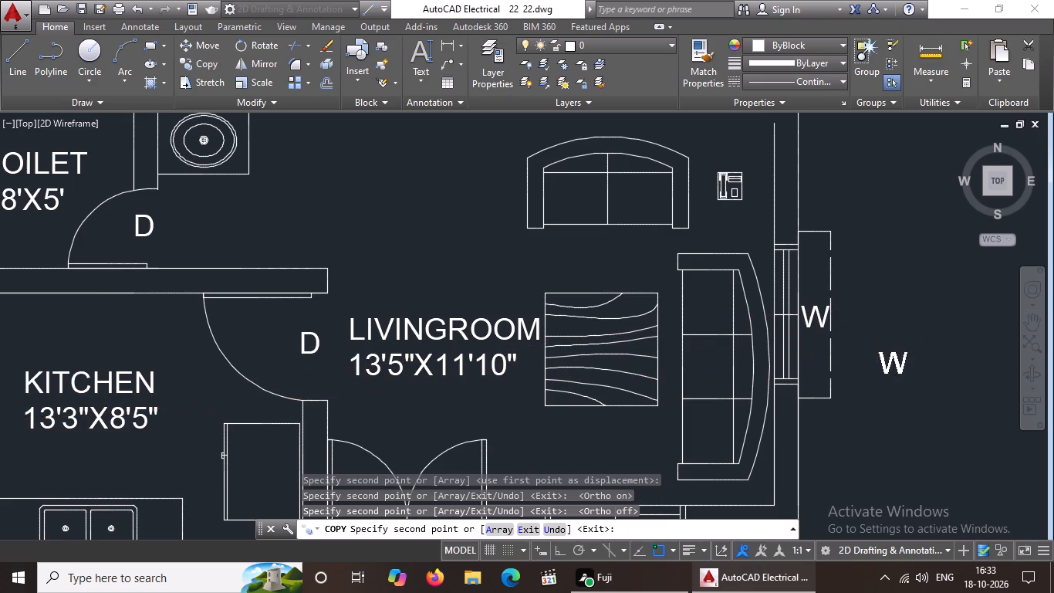
Change the text of the toilet window's label to V.
{"action": "scroll", "coordinate": [833, 334], "scroll_direction": "down", "scroll_amount": 2}
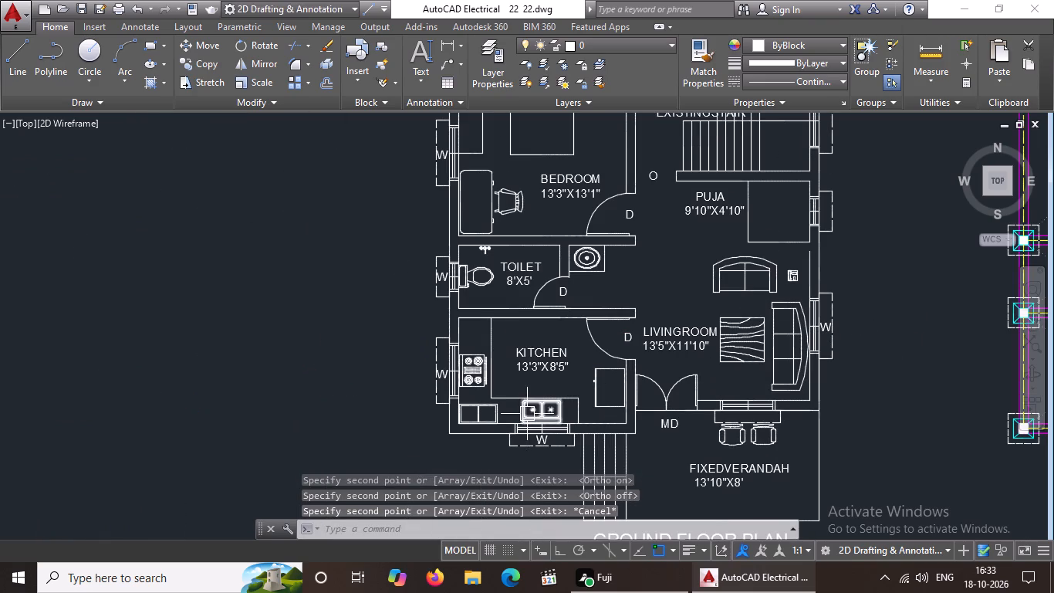
{"action": "scroll", "coordinate": [451, 267], "scroll_direction": "up", "scroll_amount": 5}
{"action": "double_click", "coordinate": [350, 345]}
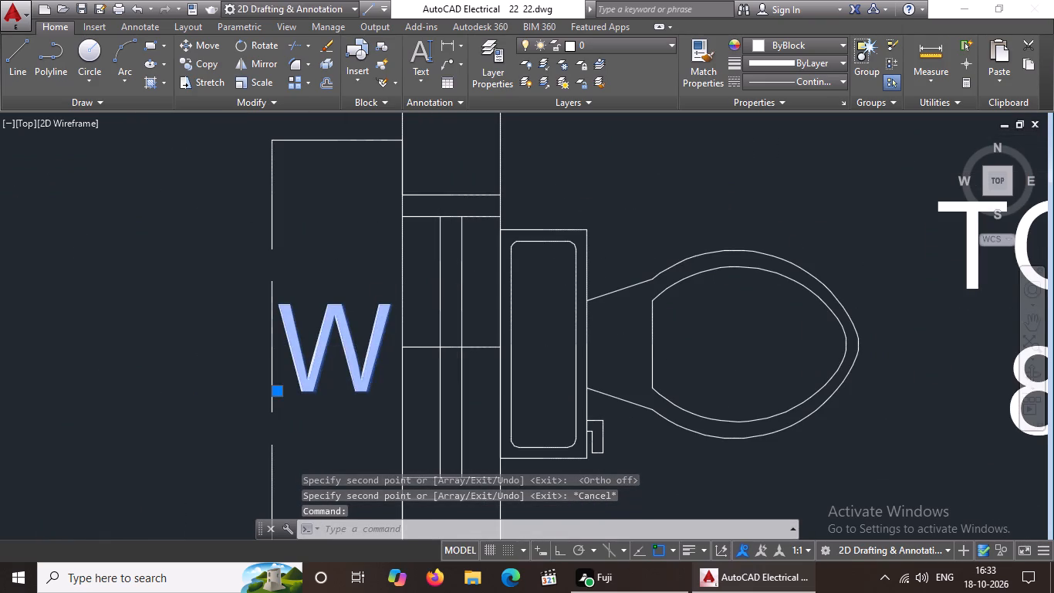
{"action": "key", "text": "BackSpace"}
{"action": "key", "text": "v"}
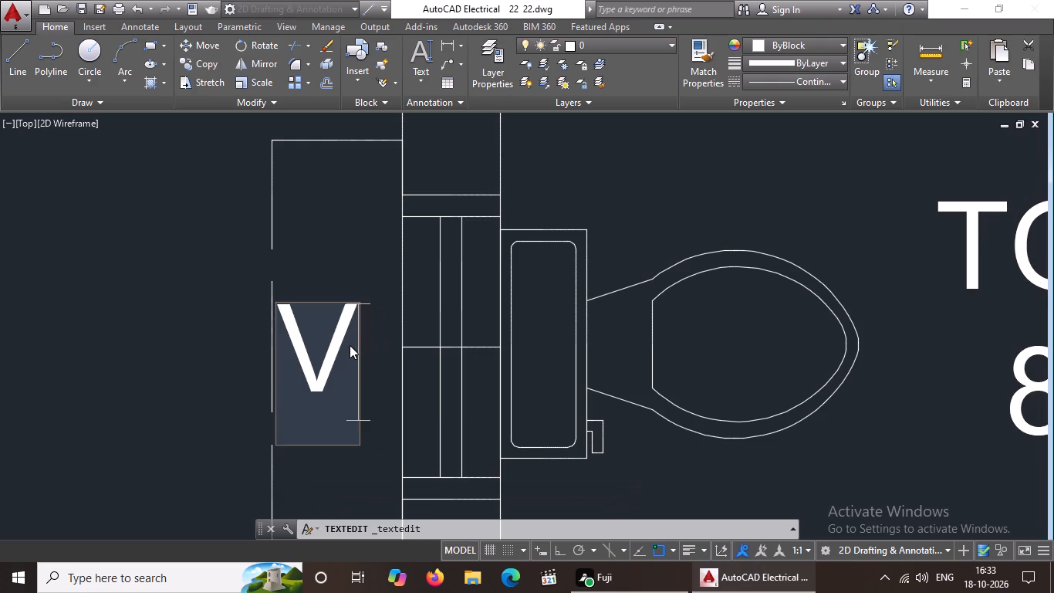
{"action": "left_click", "coordinate": [198, 344]}
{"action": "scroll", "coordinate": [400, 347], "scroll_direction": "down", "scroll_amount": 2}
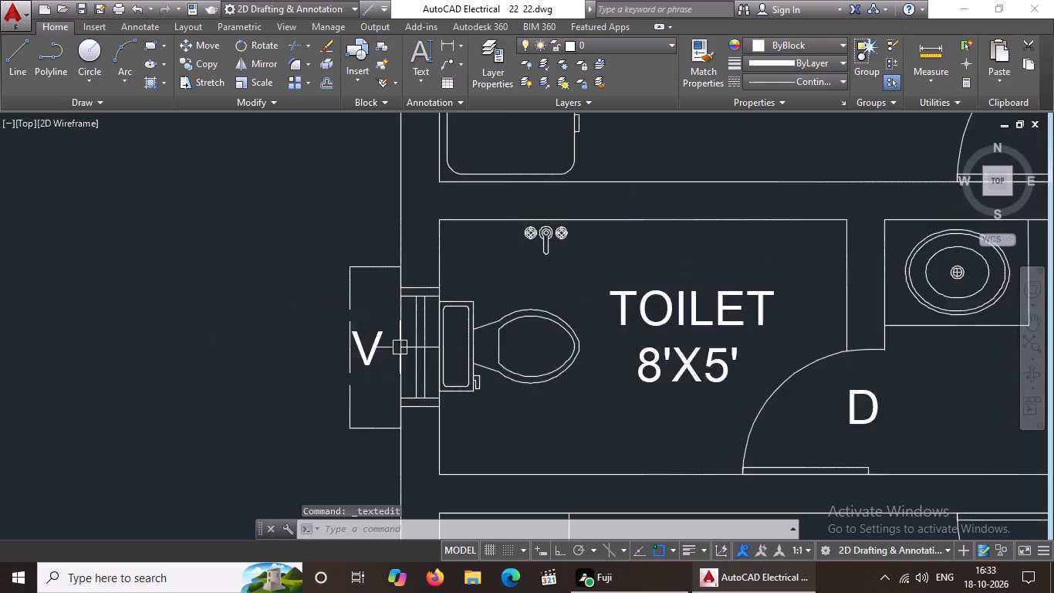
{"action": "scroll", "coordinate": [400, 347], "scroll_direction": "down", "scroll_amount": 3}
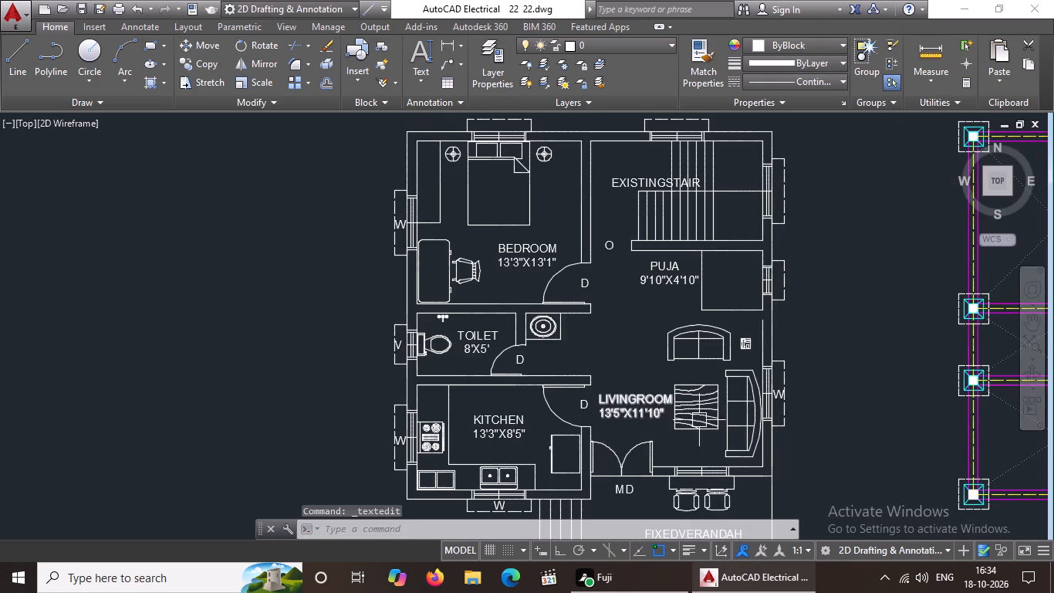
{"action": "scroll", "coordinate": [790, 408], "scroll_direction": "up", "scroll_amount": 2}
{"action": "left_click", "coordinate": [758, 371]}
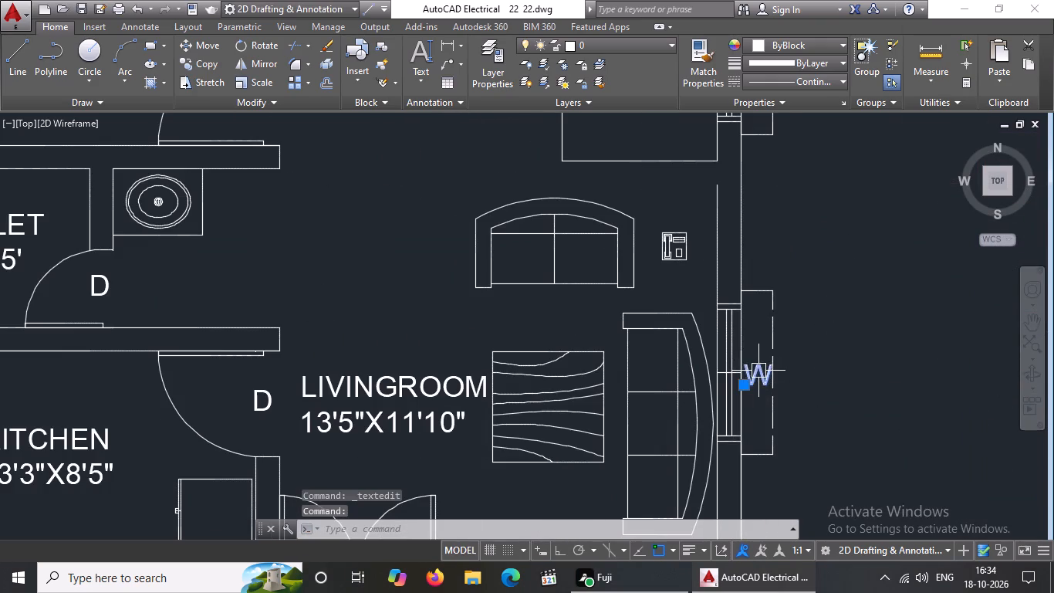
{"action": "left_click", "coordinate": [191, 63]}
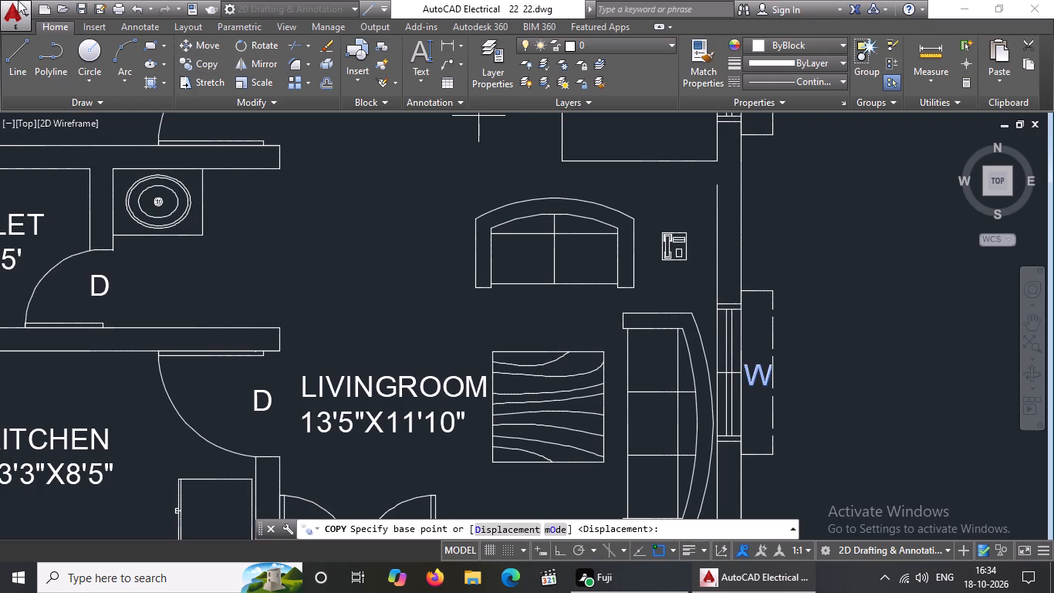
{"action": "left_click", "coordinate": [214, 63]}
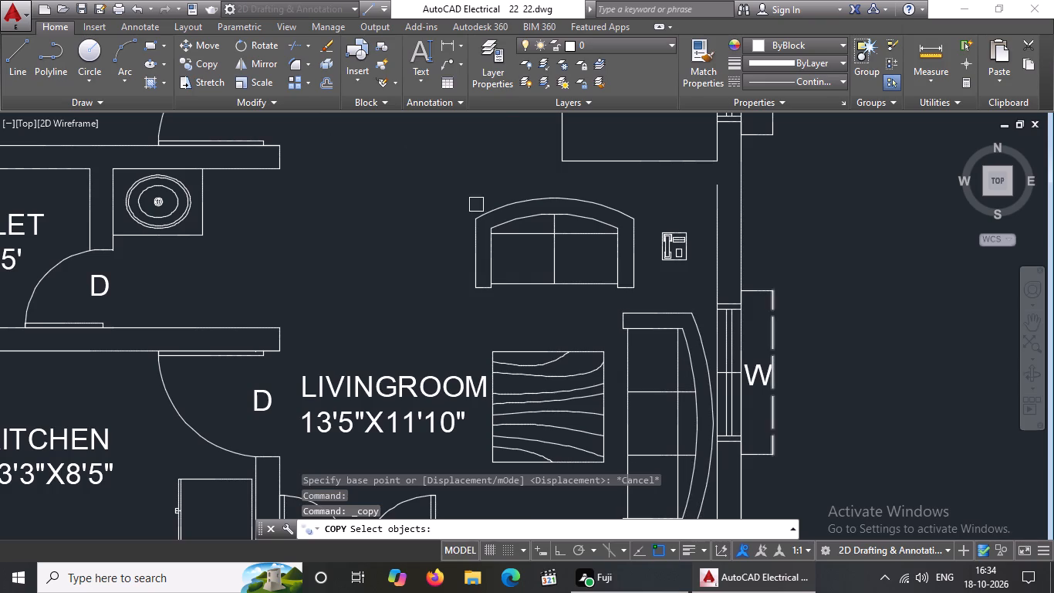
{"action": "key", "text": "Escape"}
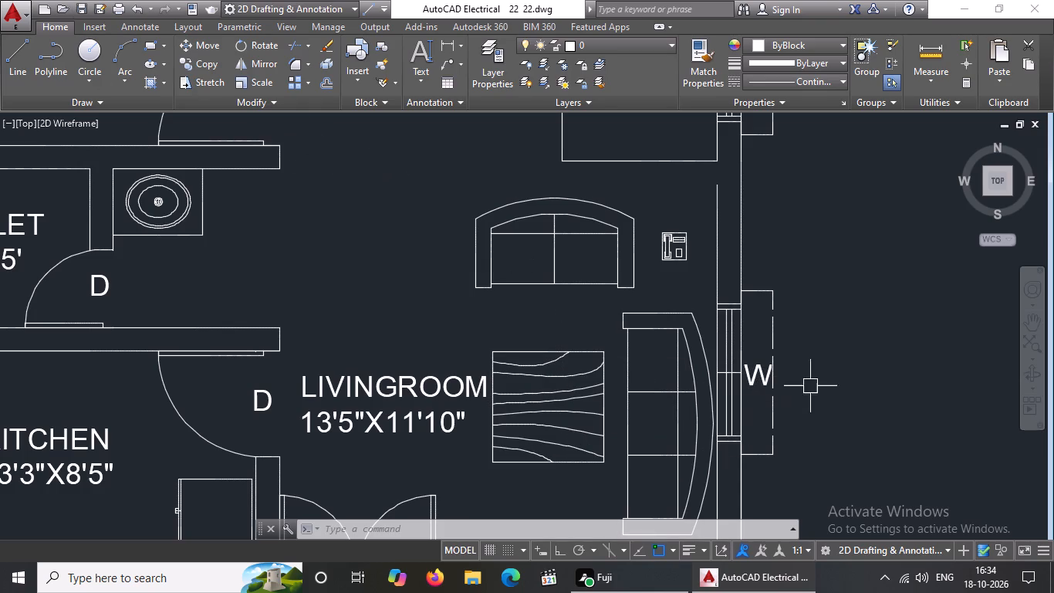
Copy the living room window's W label about 9'-2" straight up to the puja room window.
{"action": "left_click", "coordinate": [758, 374]}
{"action": "left_click", "coordinate": [213, 57]}
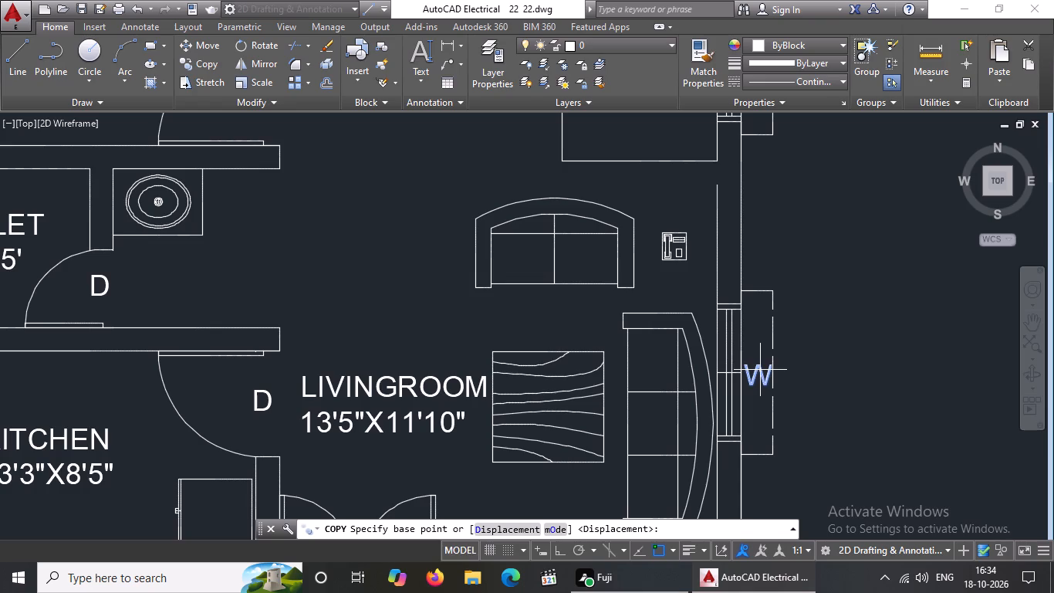
{"action": "left_click", "coordinate": [559, 544]}
{"action": "left_click", "coordinate": [755, 371]}
{"action": "scroll", "coordinate": [720, 286], "scroll_direction": "down", "scroll_amount": 2}
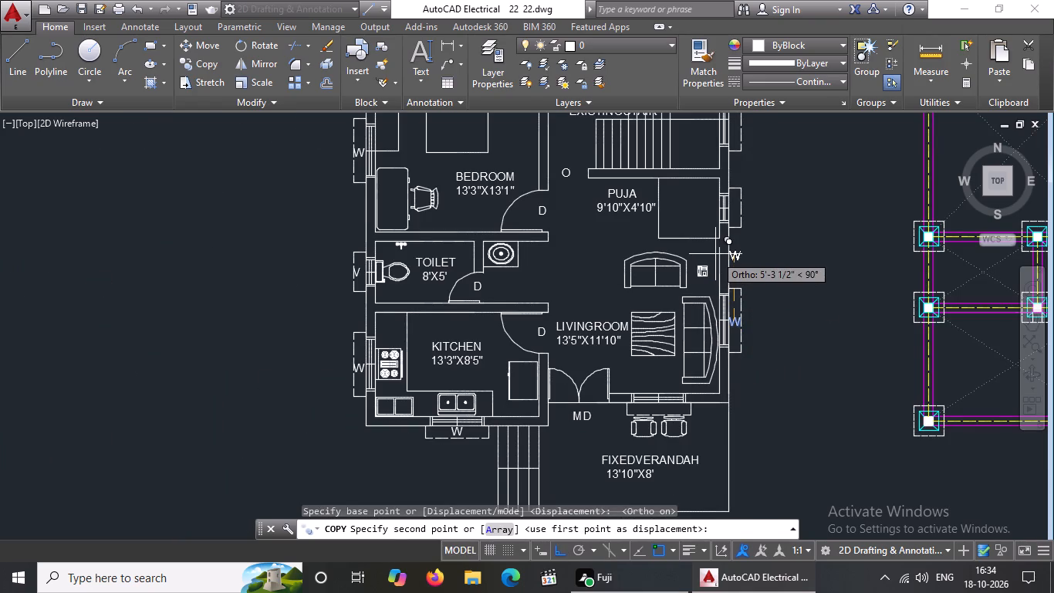
{"action": "middle_click_drag", "start_coordinate": [711, 256], "coordinate": [715, 371]}
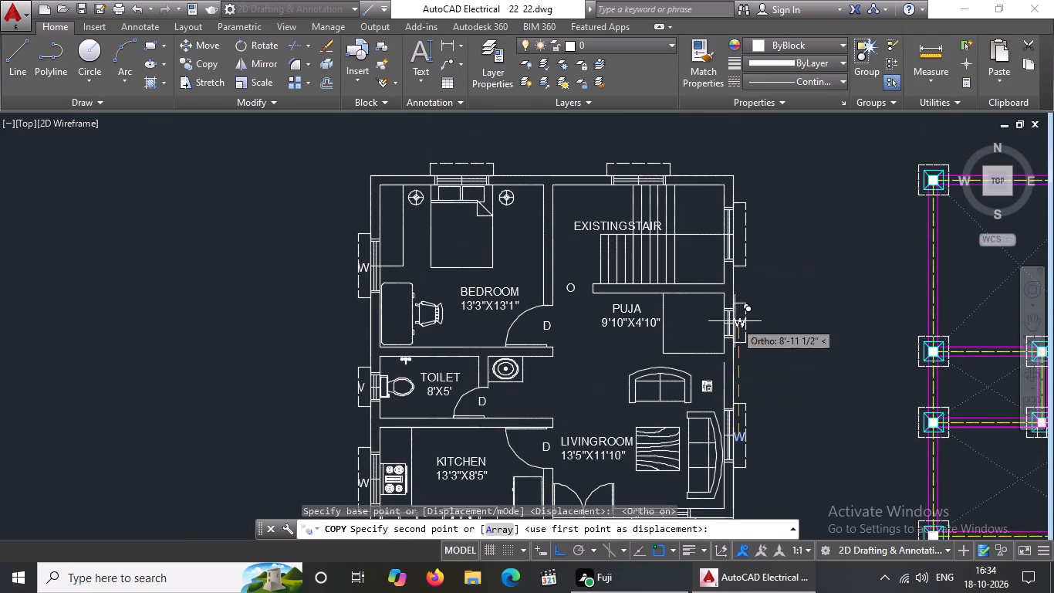
{"action": "scroll", "coordinate": [734, 318], "scroll_direction": "up", "scroll_amount": 3}
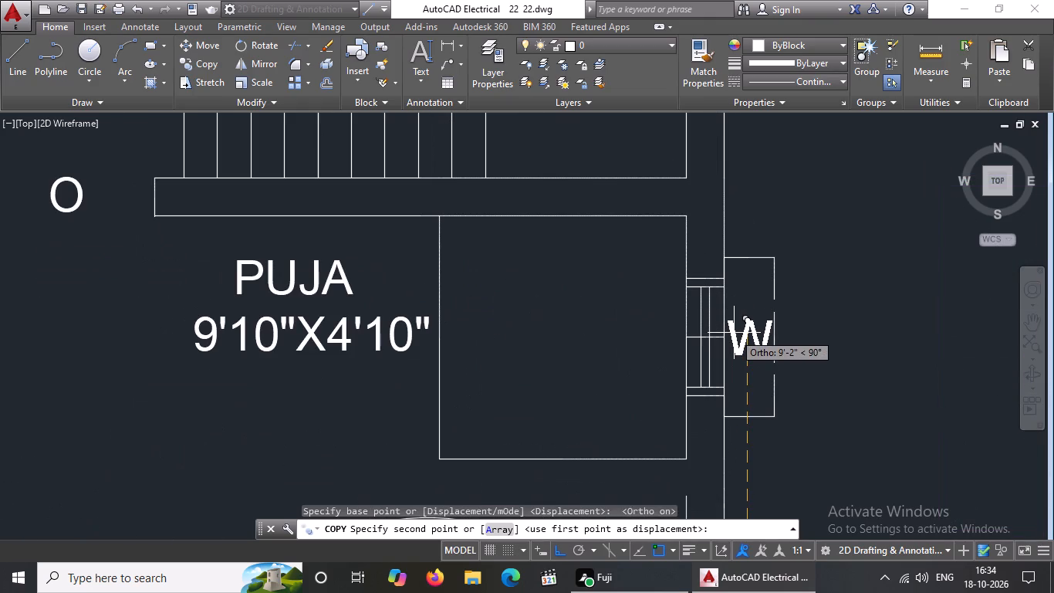
{"action": "left_click", "coordinate": [734, 333]}
Place another W copy about 16'-4" straight up from the original, at the existing stair's side window.
{"action": "scroll", "coordinate": [741, 302], "scroll_direction": "down", "scroll_amount": 1}
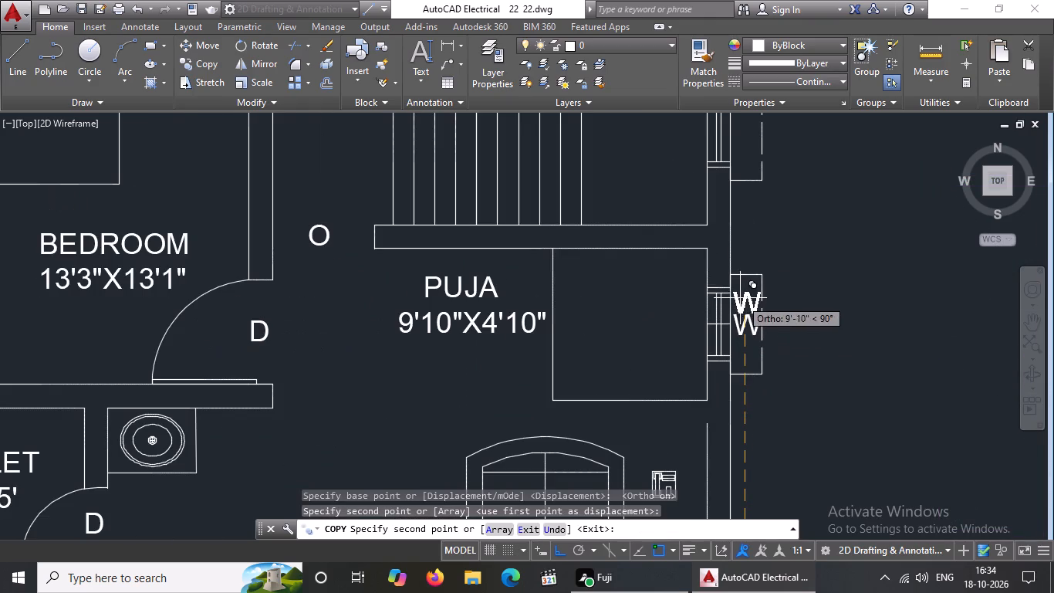
{"action": "middle_click_drag", "start_coordinate": [731, 256], "coordinate": [733, 390]}
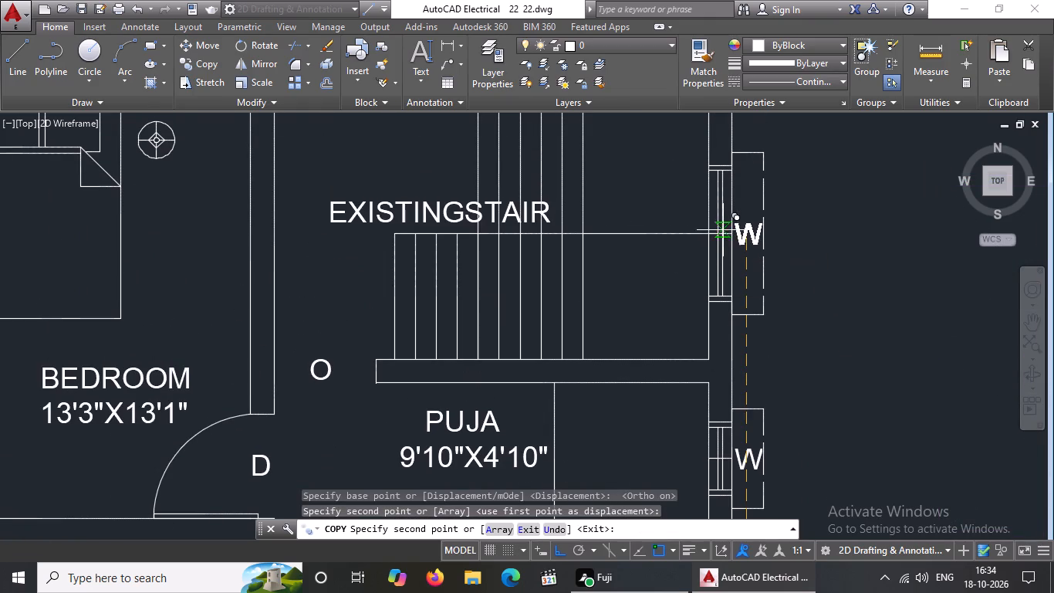
{"action": "left_click", "coordinate": [738, 230]}
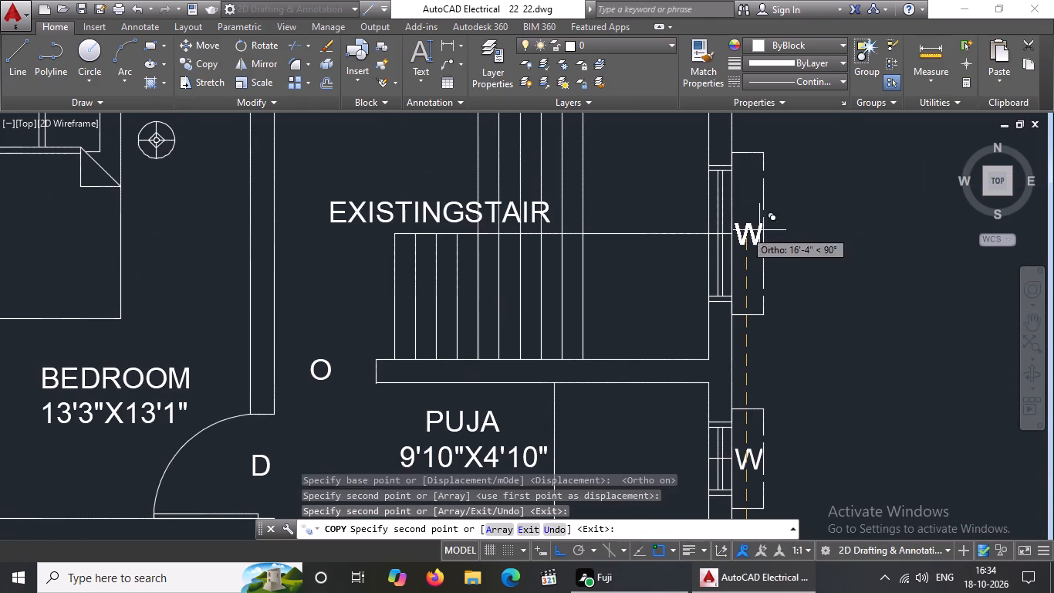
Place another W copy at the living room window facing the verandah, centred on its mid-line within the dashed sunshade outline.
{"action": "scroll", "coordinate": [779, 226], "scroll_direction": "down", "scroll_amount": 2}
{"action": "scroll", "coordinate": [802, 300], "scroll_direction": "down", "scroll_amount": 1}
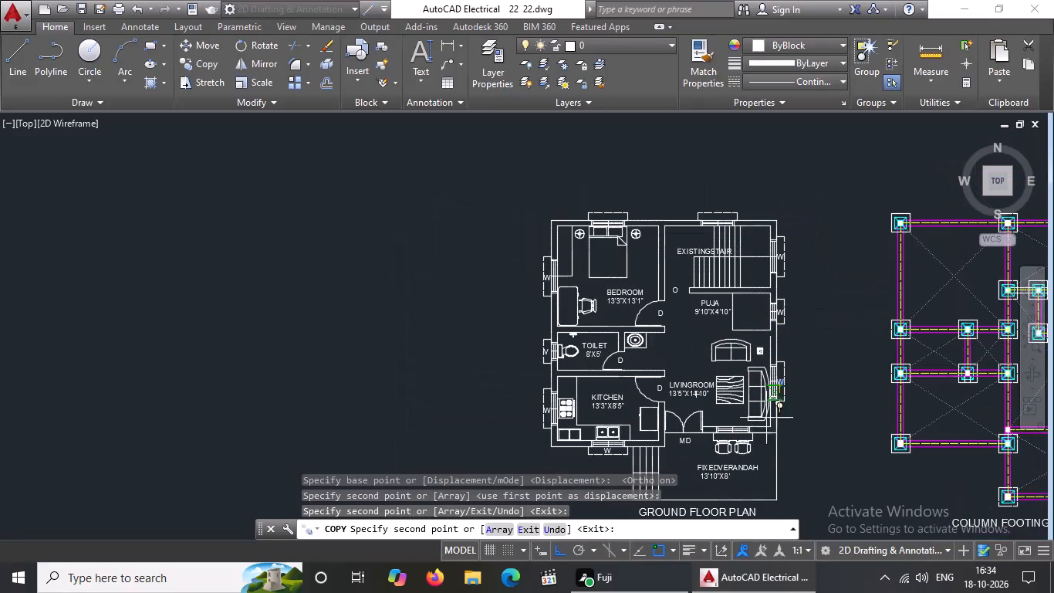
{"action": "left_click", "coordinate": [557, 550]}
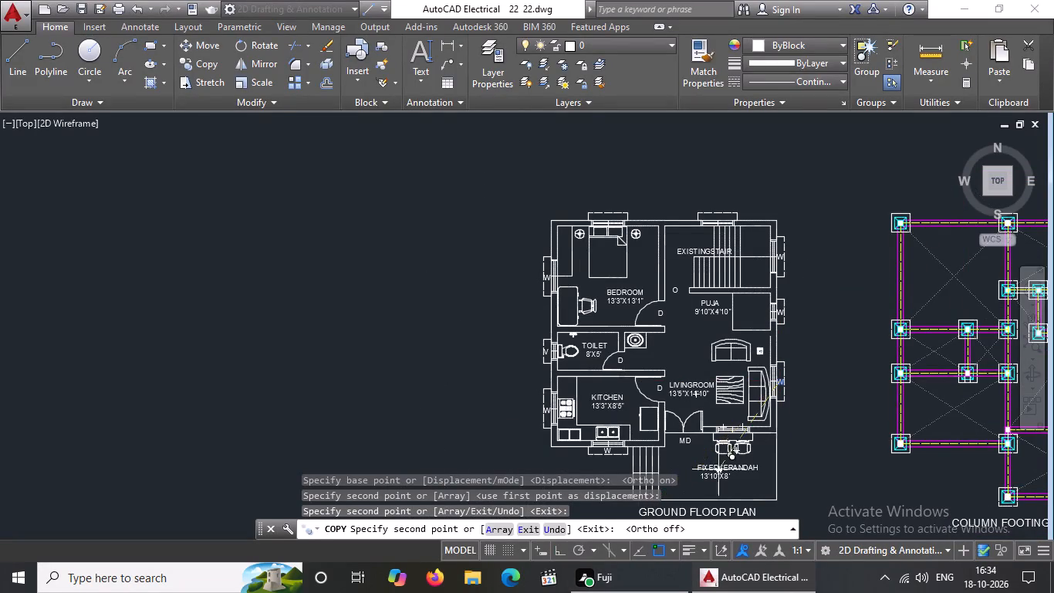
{"action": "scroll", "coordinate": [735, 440], "scroll_direction": "up", "scroll_amount": 5}
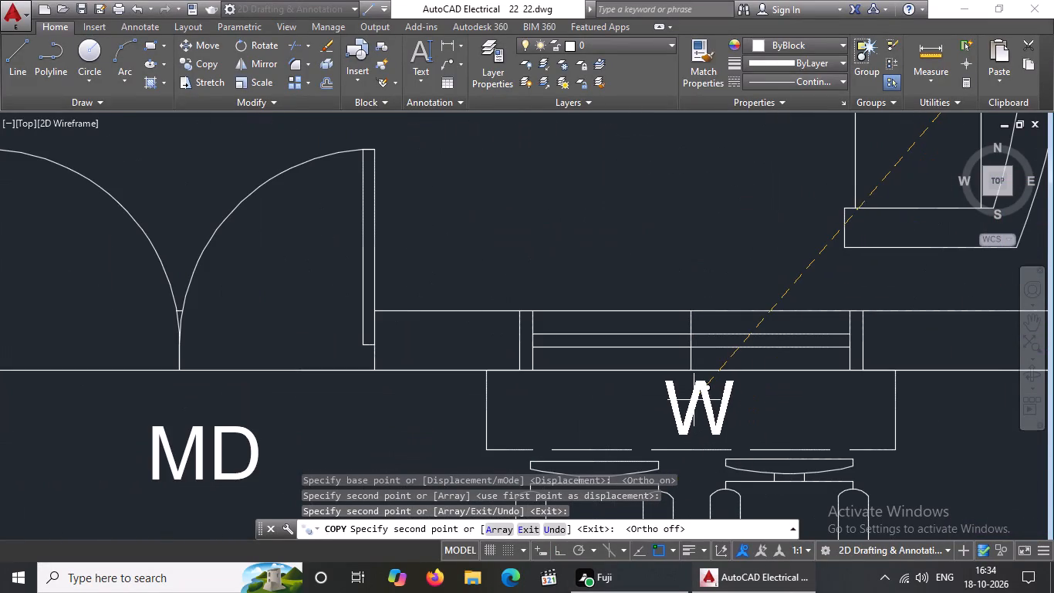
{"action": "left_click", "coordinate": [690, 400]}
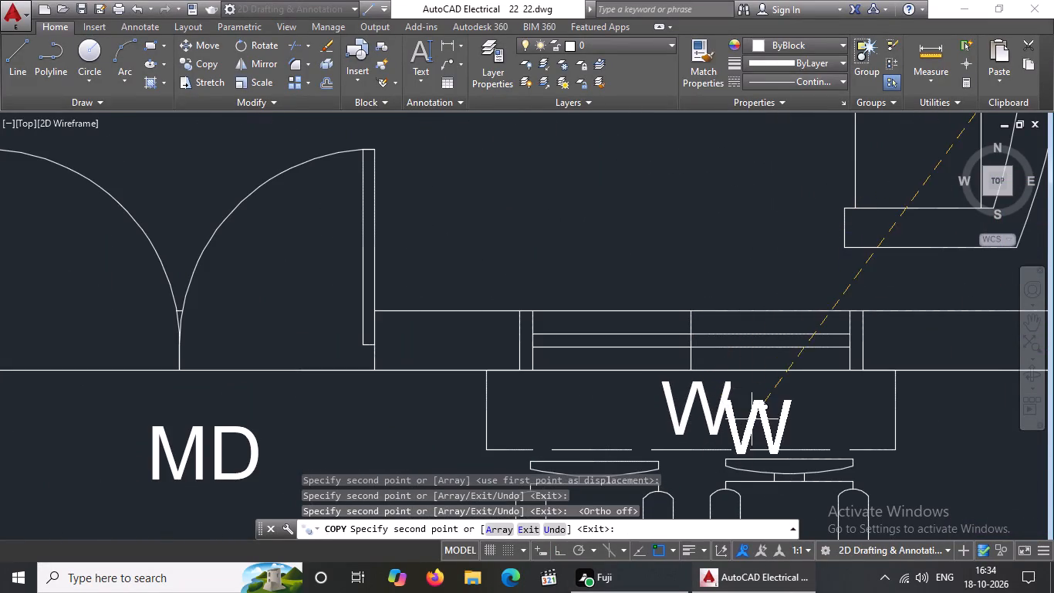
{"action": "key", "text": "Escape"}
{"action": "scroll", "coordinate": [754, 412], "scroll_direction": "down", "scroll_amount": 4}
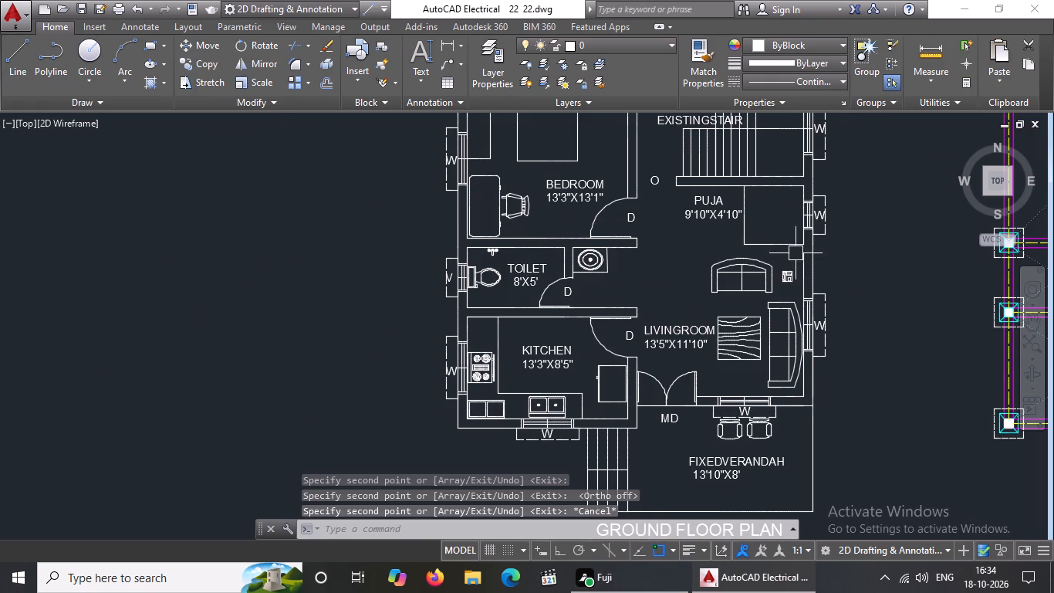
Change the text of the puja room window's label to V.
{"action": "middle_click_drag", "start_coordinate": [805, 242], "coordinate": [762, 377]}
{"action": "scroll", "coordinate": [774, 370], "scroll_direction": "up", "scroll_amount": 3}
{"action": "double_click", "coordinate": [787, 282]}
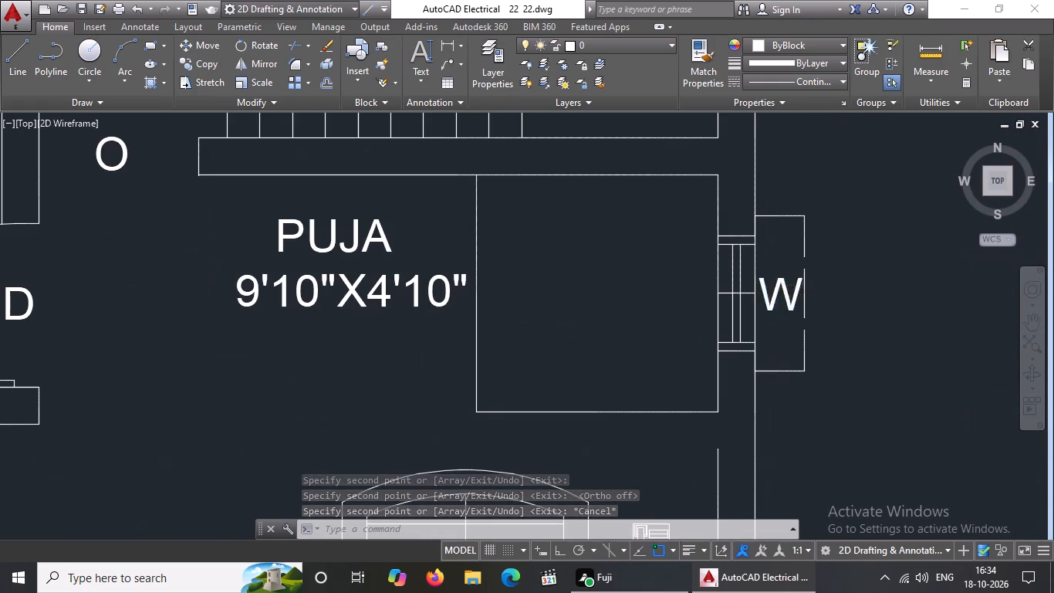
{"action": "key", "text": "BackSpace"}
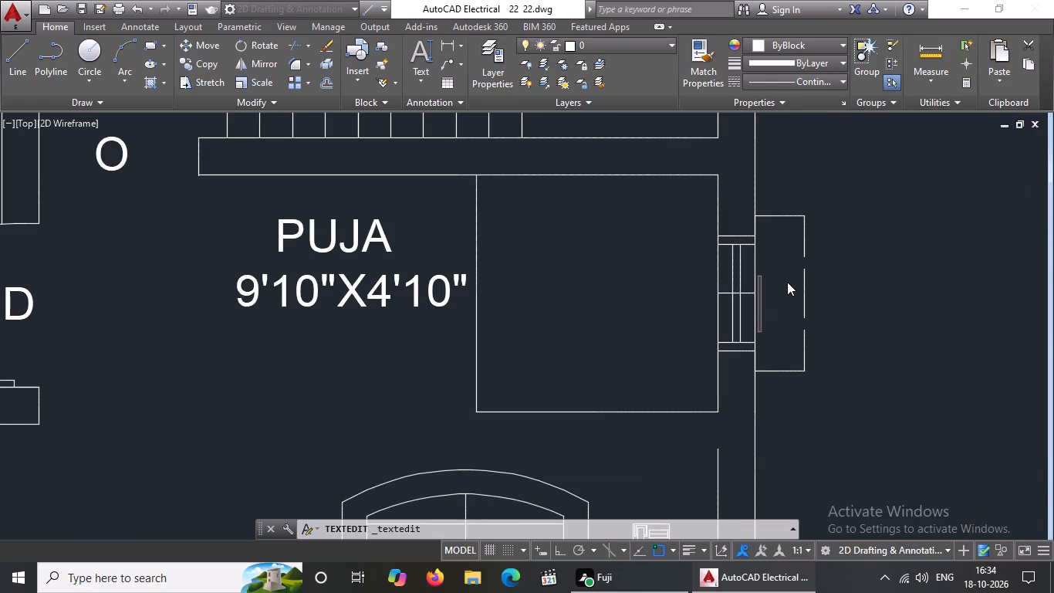
{"action": "key", "text": "v"}
{"action": "left_click", "coordinate": [822, 271]}
{"action": "scroll", "coordinate": [822, 271], "scroll_direction": "down", "scroll_amount": 2}
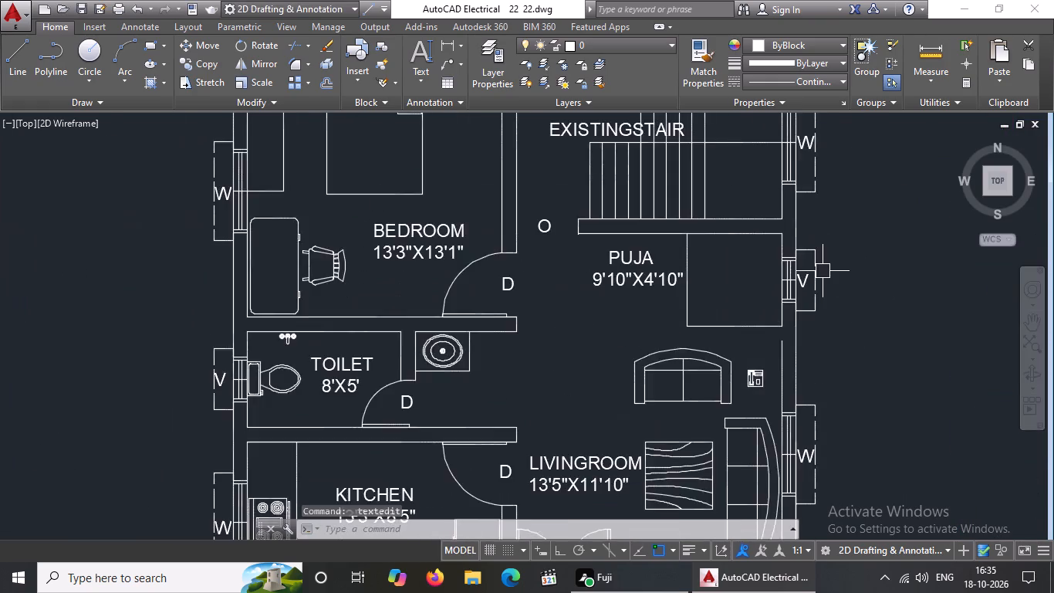
{"action": "scroll", "coordinate": [823, 271], "scroll_direction": "down", "scroll_amount": 1}
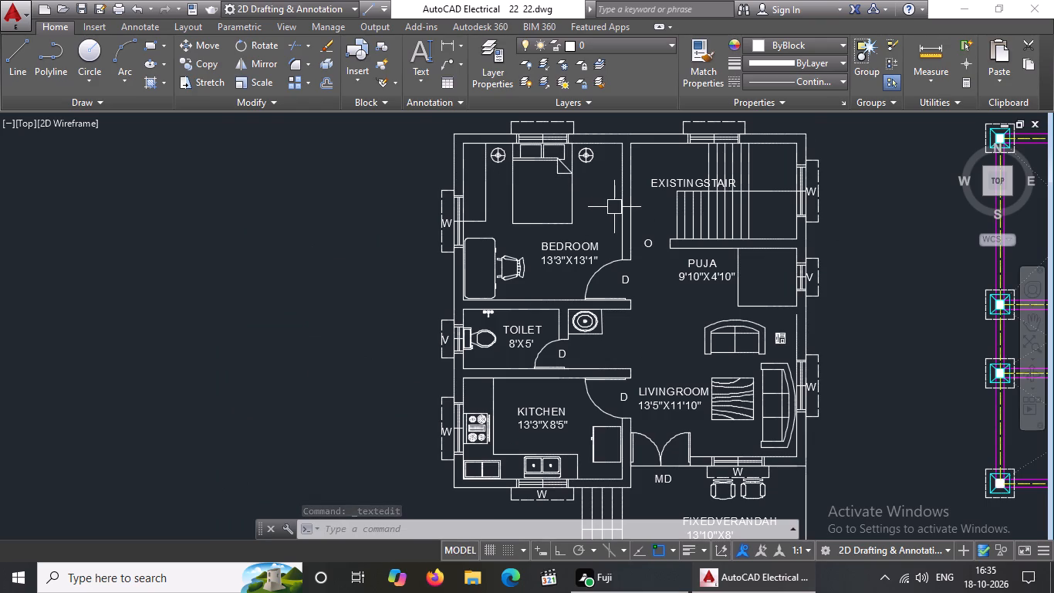
Copy the stair side window's W label to the stair's and bedroom's top-wall windows, centred within their dashed sunshade outlines.
{"action": "middle_click_drag", "start_coordinate": [614, 205], "coordinate": [604, 216]}
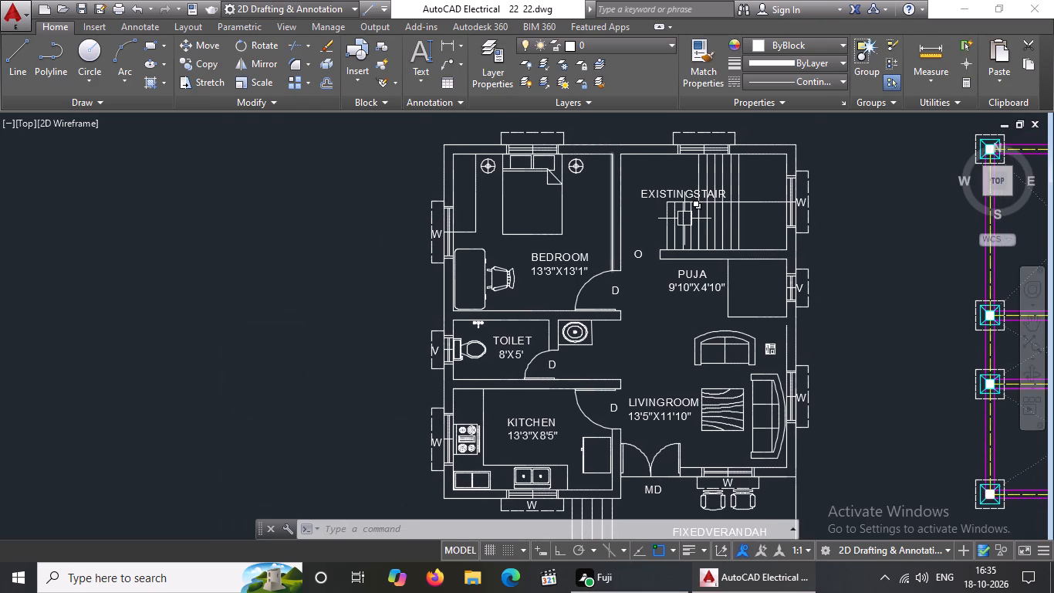
{"action": "scroll", "coordinate": [796, 205], "scroll_direction": "up", "scroll_amount": 1}
{"action": "middle_click_drag", "start_coordinate": [786, 214], "coordinate": [726, 276]}
{"action": "scroll", "coordinate": [741, 262], "scroll_direction": "up", "scroll_amount": 3}
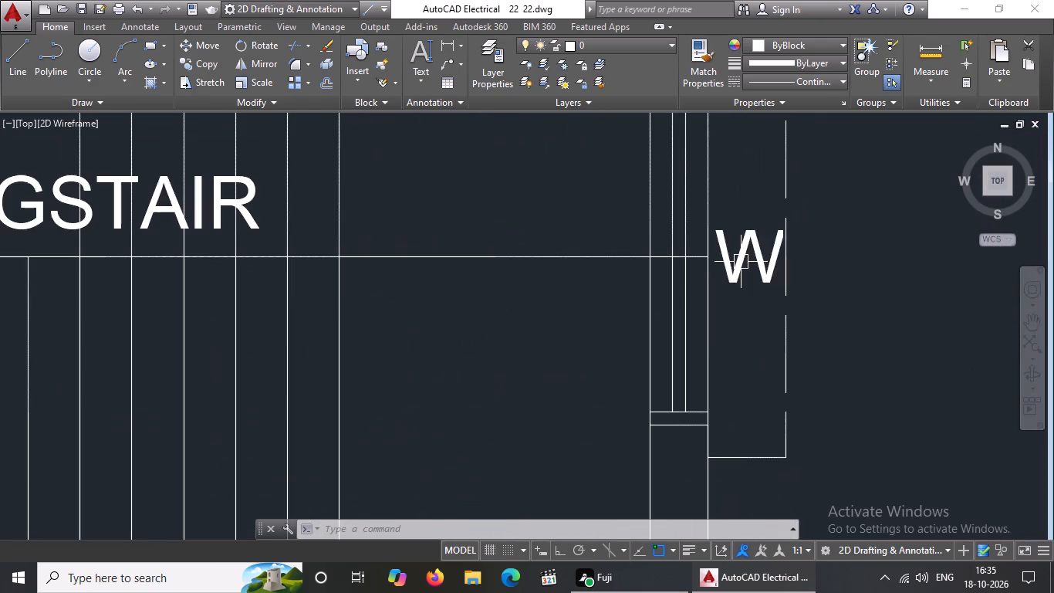
{"action": "left_click", "coordinate": [746, 259]}
{"action": "left_click", "coordinate": [215, 64]}
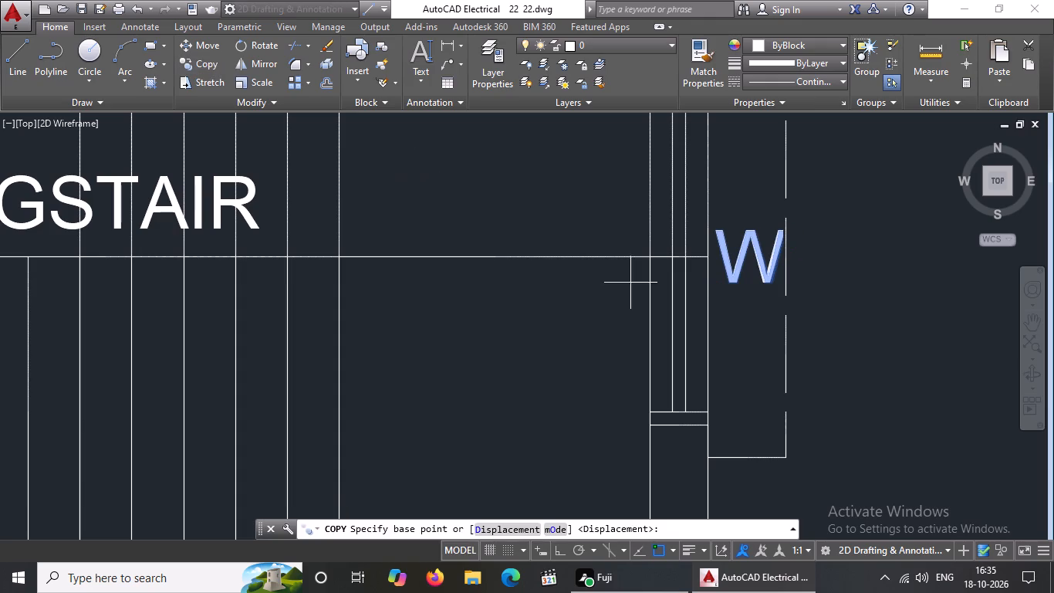
{"action": "left_click", "coordinate": [751, 241]}
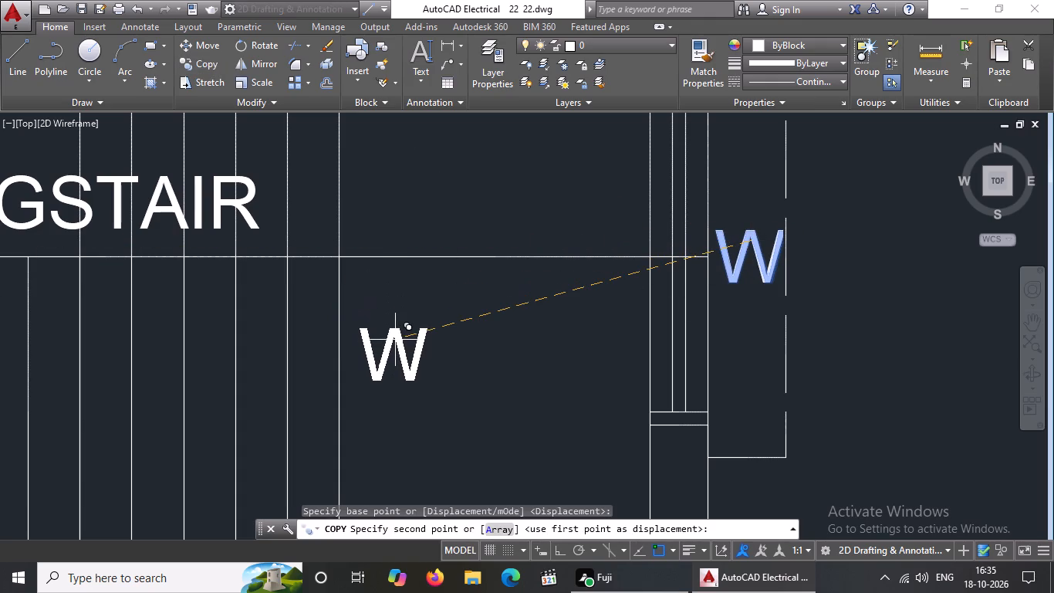
{"action": "scroll", "coordinate": [529, 274], "scroll_direction": "down", "scroll_amount": 2}
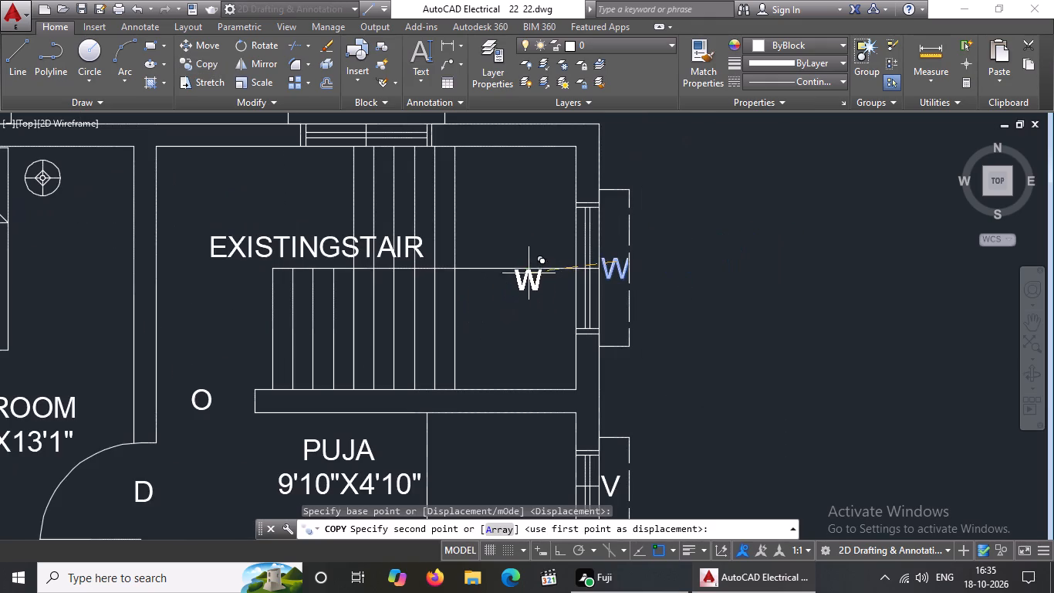
{"action": "middle_click_drag", "start_coordinate": [478, 245], "coordinate": [527, 354]}
{"action": "scroll", "coordinate": [414, 220], "scroll_direction": "up", "scroll_amount": 2}
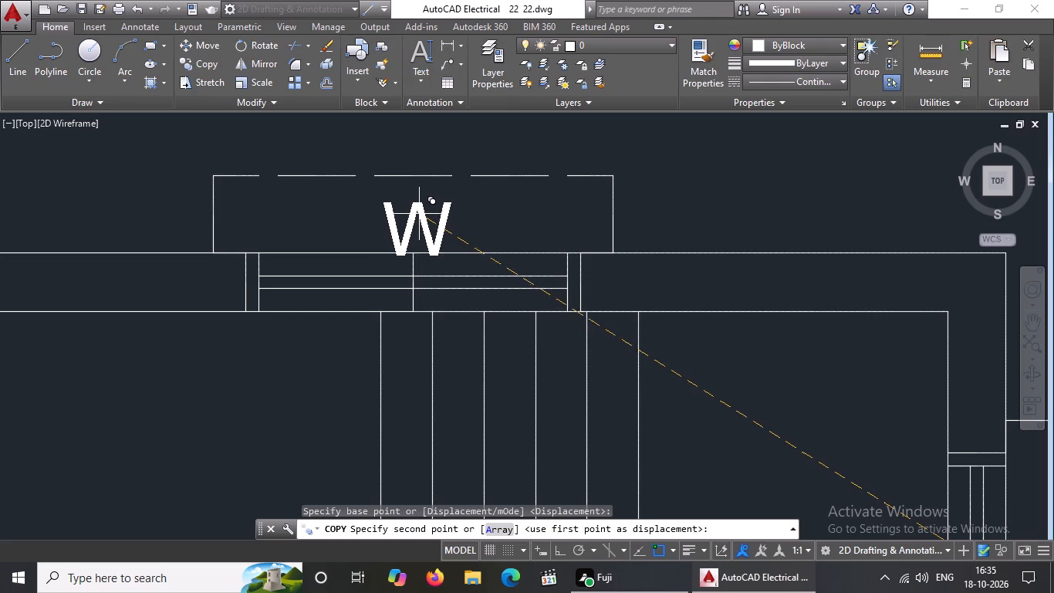
{"action": "left_click", "coordinate": [414, 201]}
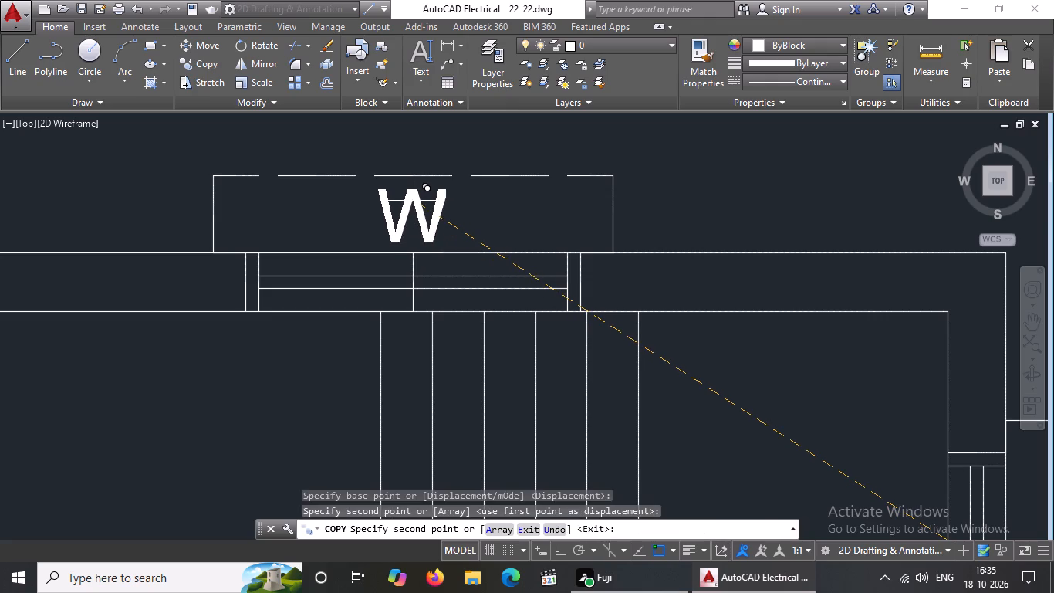
{"action": "scroll", "coordinate": [416, 201], "scroll_direction": "down", "scroll_amount": 3}
{"action": "scroll", "coordinate": [144, 204], "scroll_direction": "up", "scroll_amount": 2}
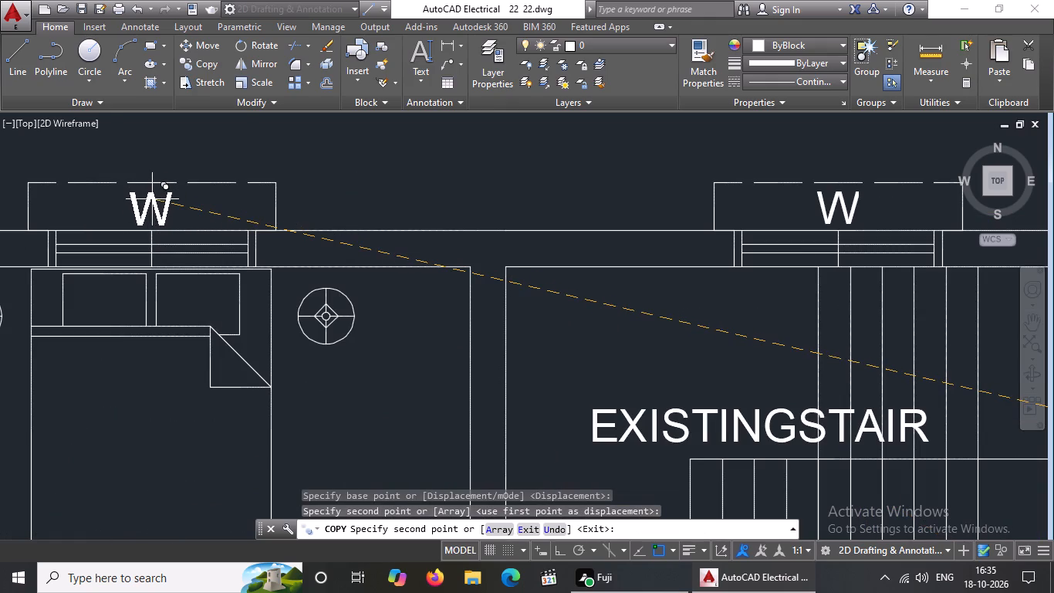
{"action": "left_click", "coordinate": [153, 198]}
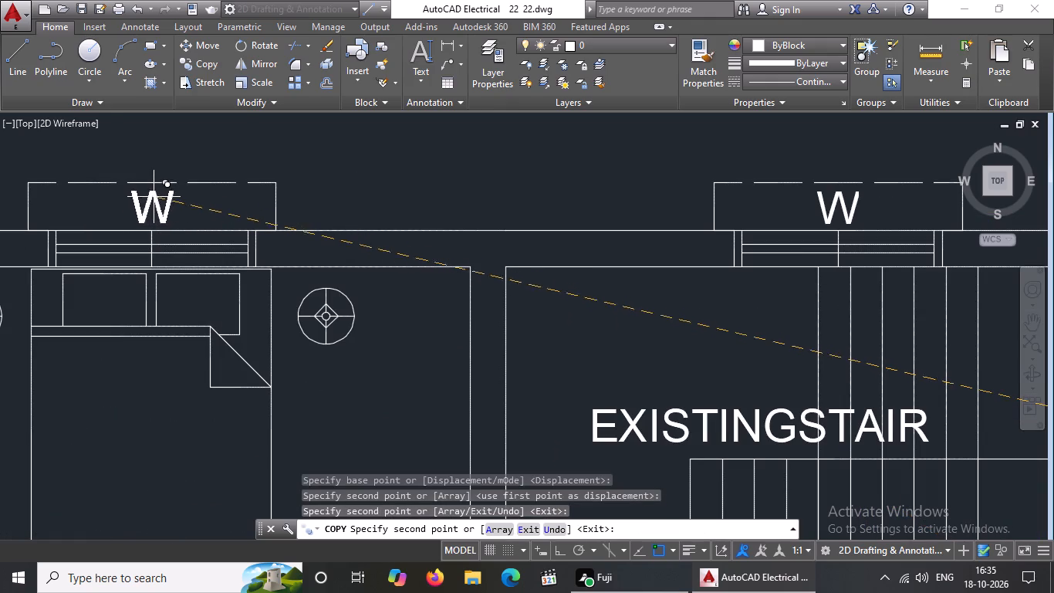
Place another W copy in the column footing plan, just below the left footing of the bottom row, above the plan title.
{"action": "scroll", "coordinate": [295, 194], "scroll_direction": "down", "scroll_amount": 2}
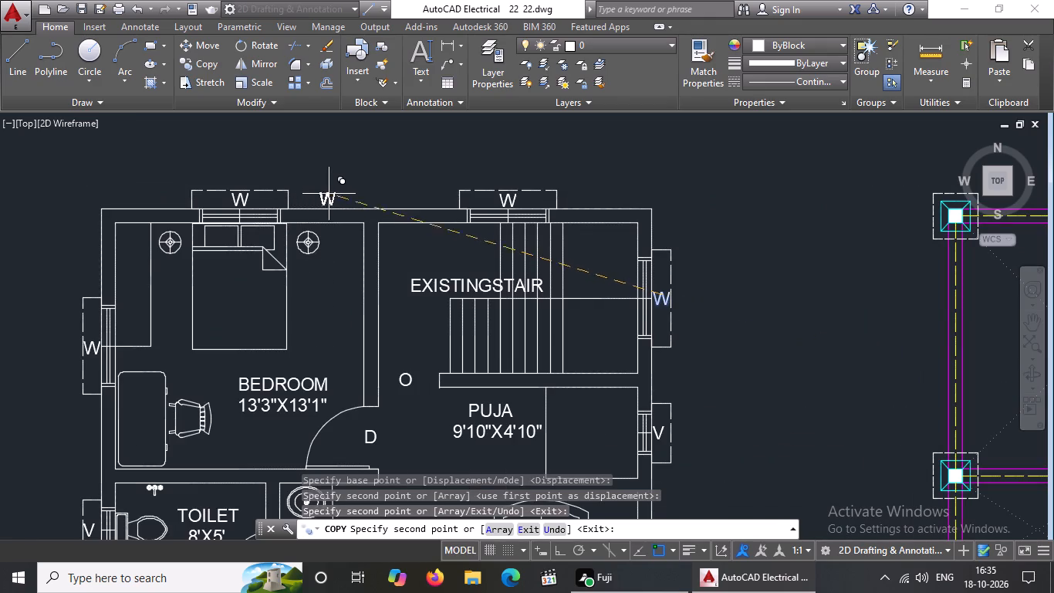
{"action": "scroll", "coordinate": [353, 192], "scroll_direction": "down", "scroll_amount": 2}
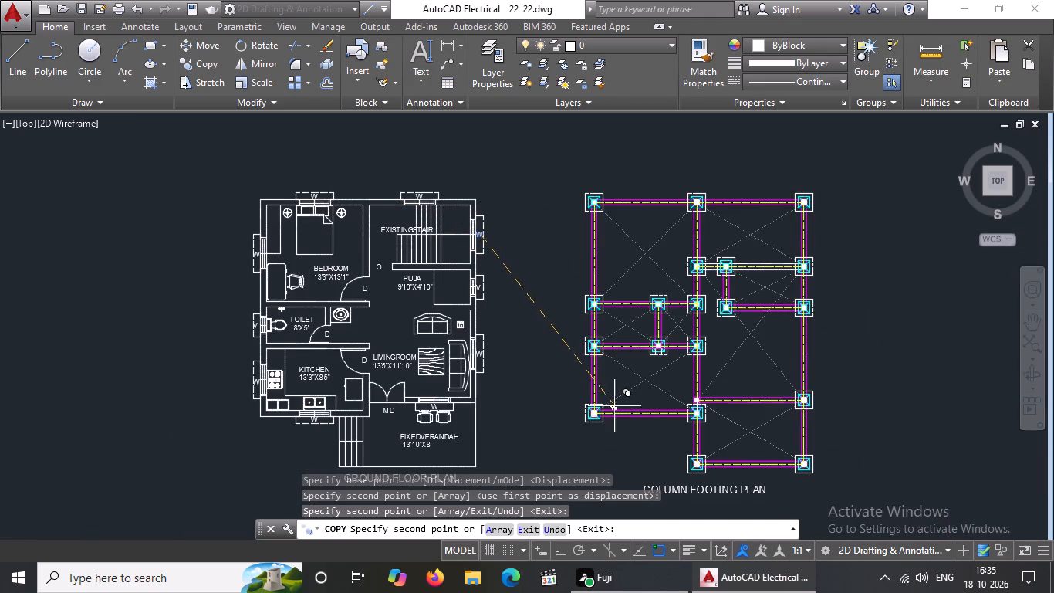
{"action": "scroll", "coordinate": [643, 432], "scroll_direction": "up", "scroll_amount": 2}
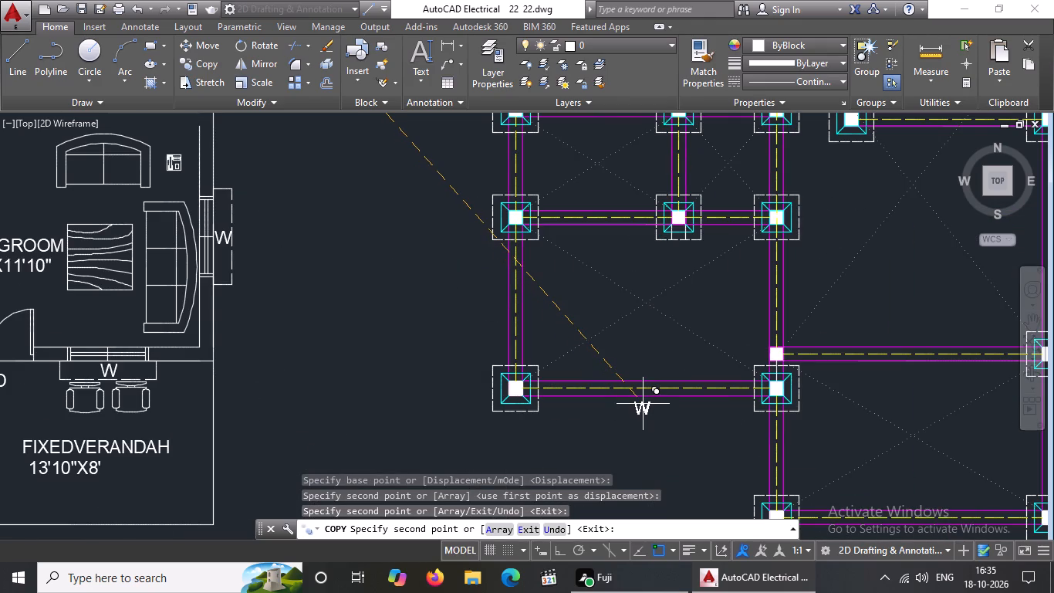
{"action": "scroll", "coordinate": [643, 398], "scroll_direction": "down", "scroll_amount": 2}
{"action": "middle_click_drag", "start_coordinate": [674, 432], "coordinate": [620, 355]}
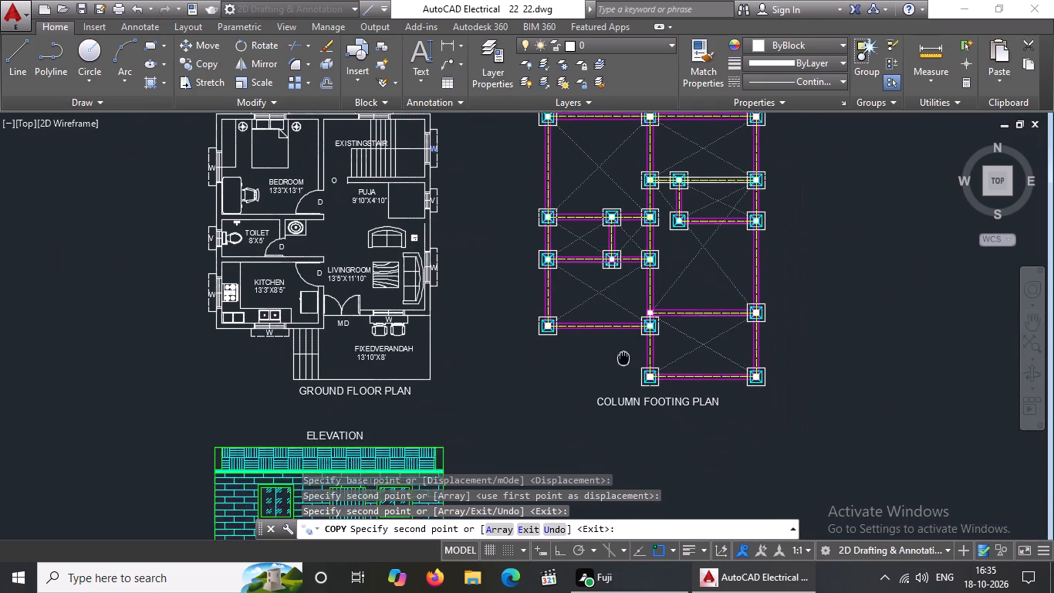
{"action": "middle_click_drag", "start_coordinate": [620, 355], "coordinate": [620, 355]}
{"action": "scroll", "coordinate": [651, 388], "scroll_direction": "up", "scroll_amount": 4}
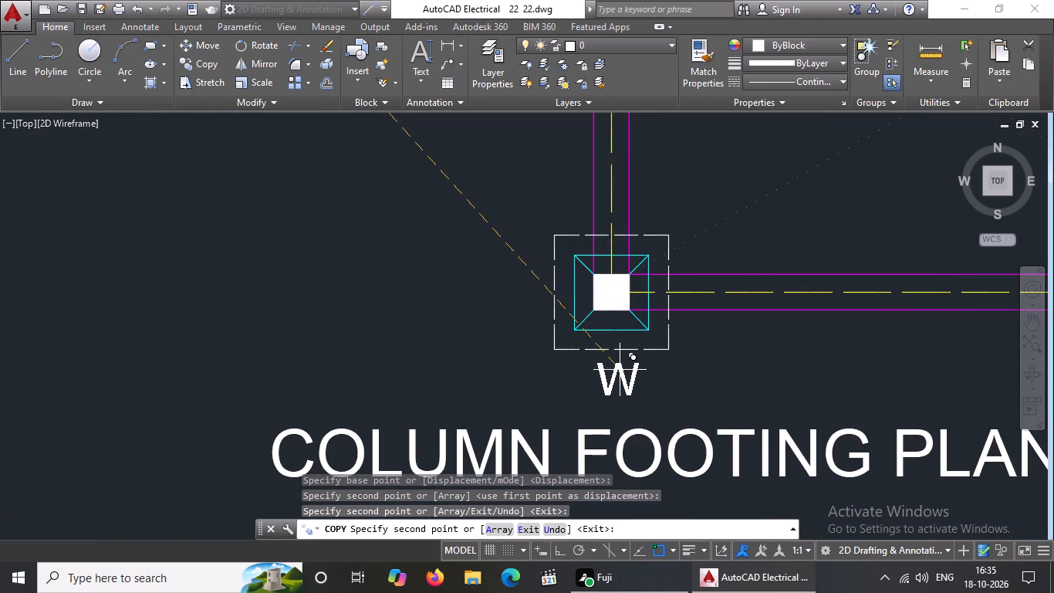
{"action": "left_click", "coordinate": [618, 365]}
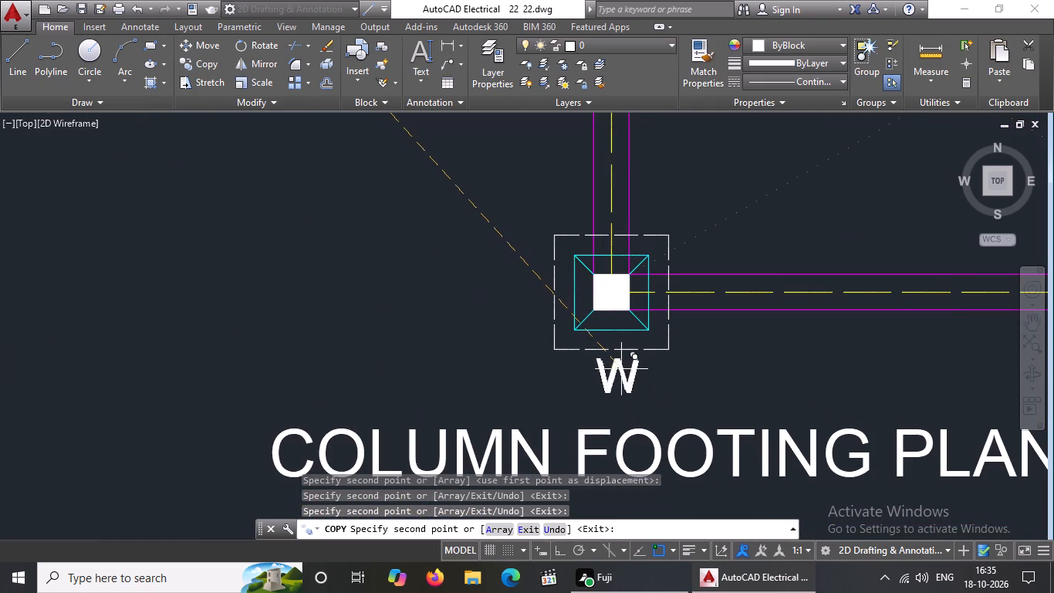
{"action": "key", "text": "Escape"}
Change the text of the label copied below that footing to CF1.
{"action": "double_click", "coordinate": [631, 372]}
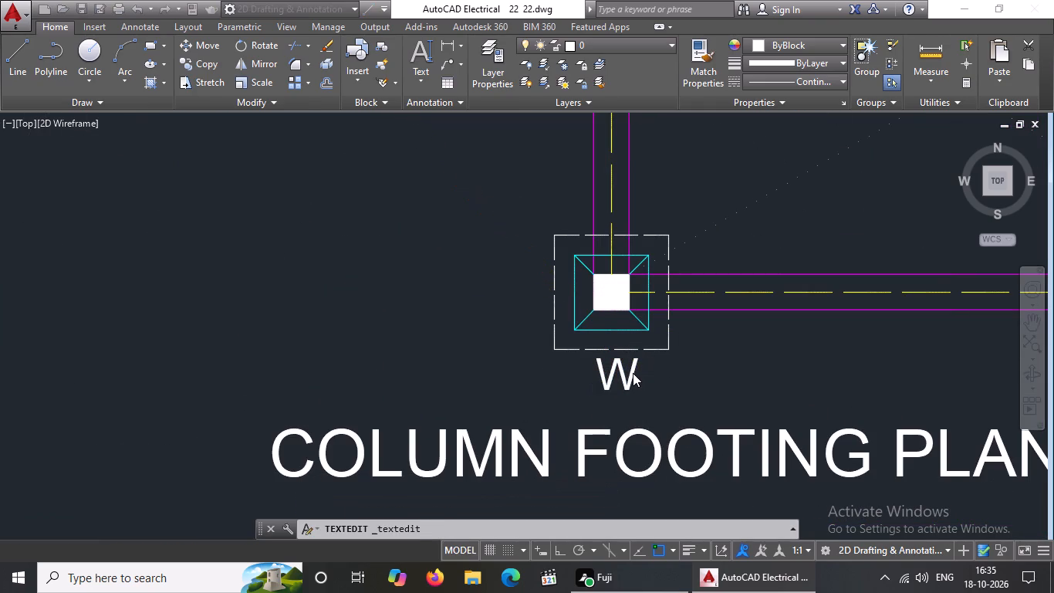
{"action": "key", "text": "BackSpace"}
{"action": "type", "text": "CF1"}
{"action": "left_click", "coordinate": [691, 371]}
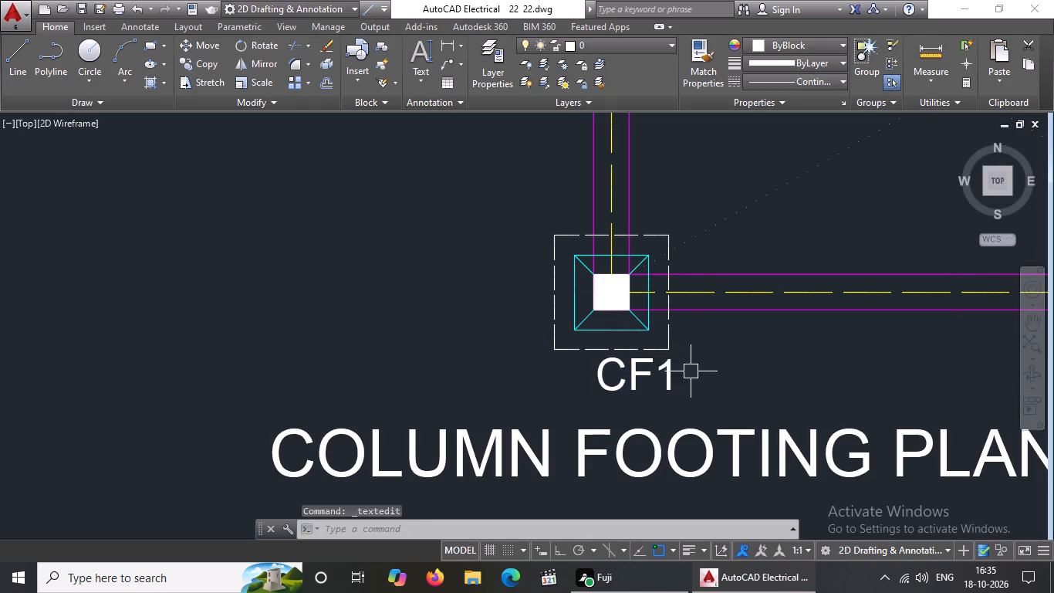
Move the CF1 label slightly left so it is centred beneath its footing.
{"action": "left_click", "coordinate": [638, 374]}
{"action": "left_click", "coordinate": [217, 44]}
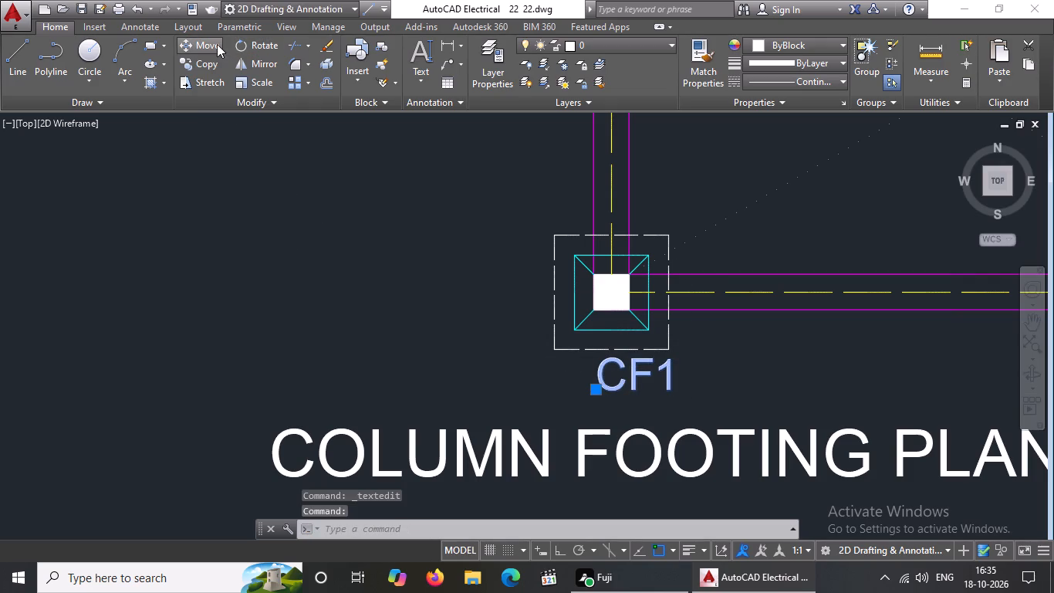
{"action": "left_click", "coordinate": [642, 376]}
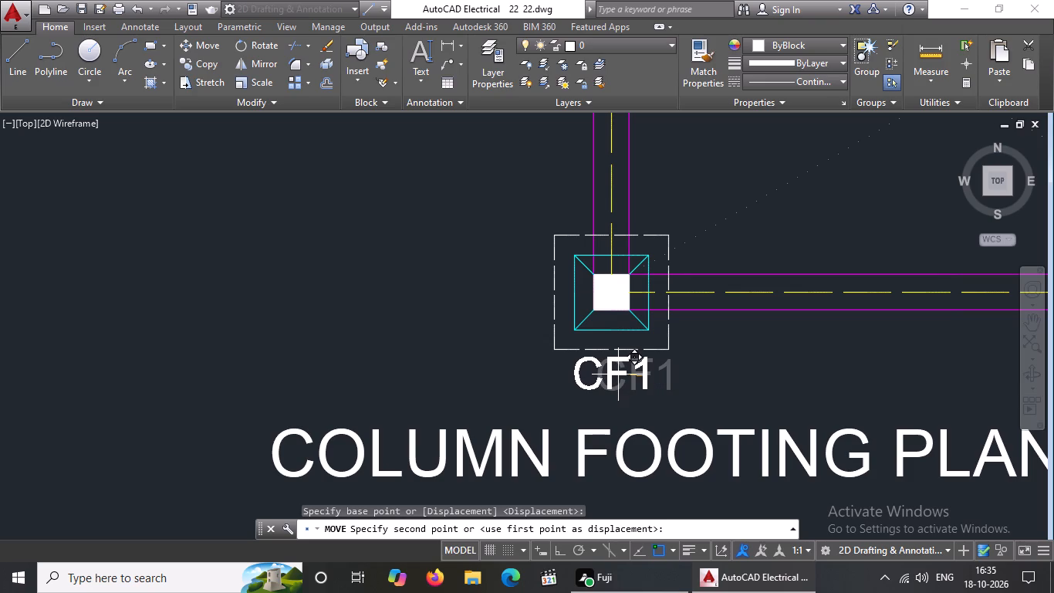
{"action": "left_click", "coordinate": [618, 374]}
{"action": "scroll", "coordinate": [657, 368], "scroll_direction": "down", "scroll_amount": 3}
{"action": "key", "text": "Escape"}
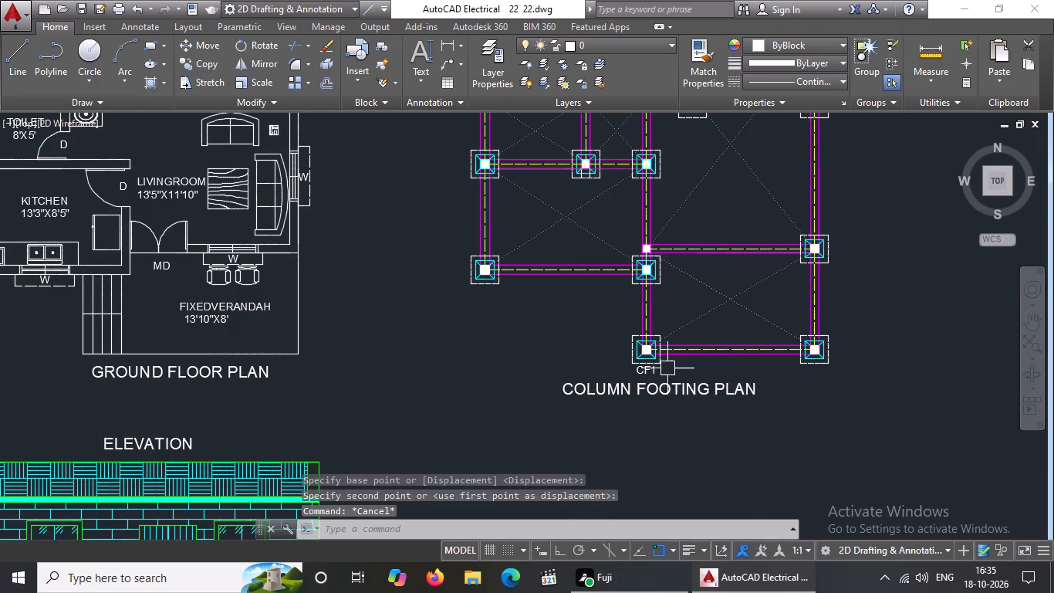
Copy the CF1 label straight across to sit beneath the right footing of the bottom row.
{"action": "scroll", "coordinate": [667, 368], "scroll_direction": "up", "scroll_amount": 2}
{"action": "left_click", "coordinate": [603, 374]}
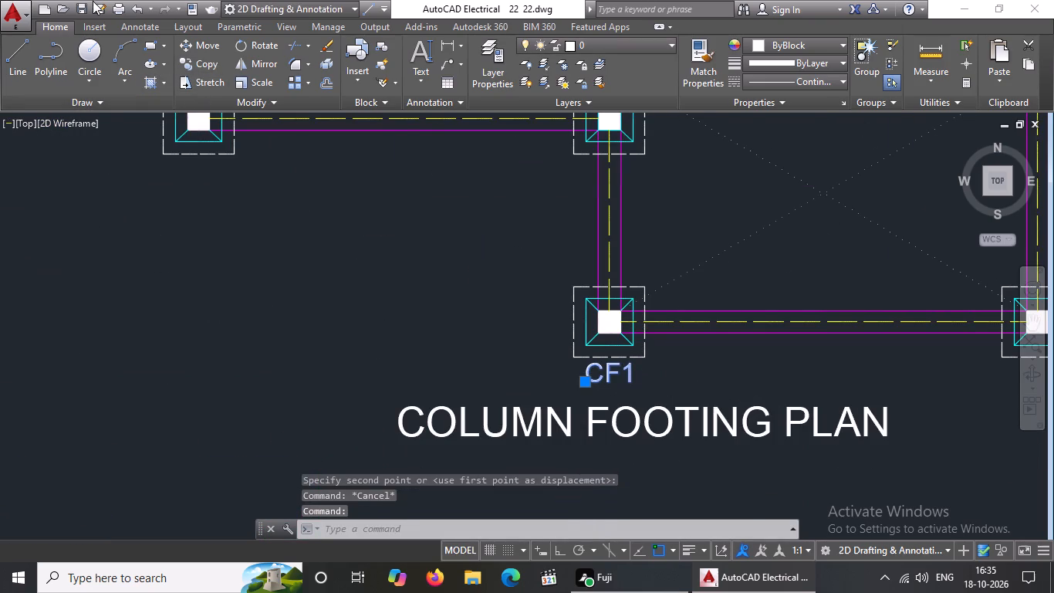
{"action": "left_click", "coordinate": [214, 61]}
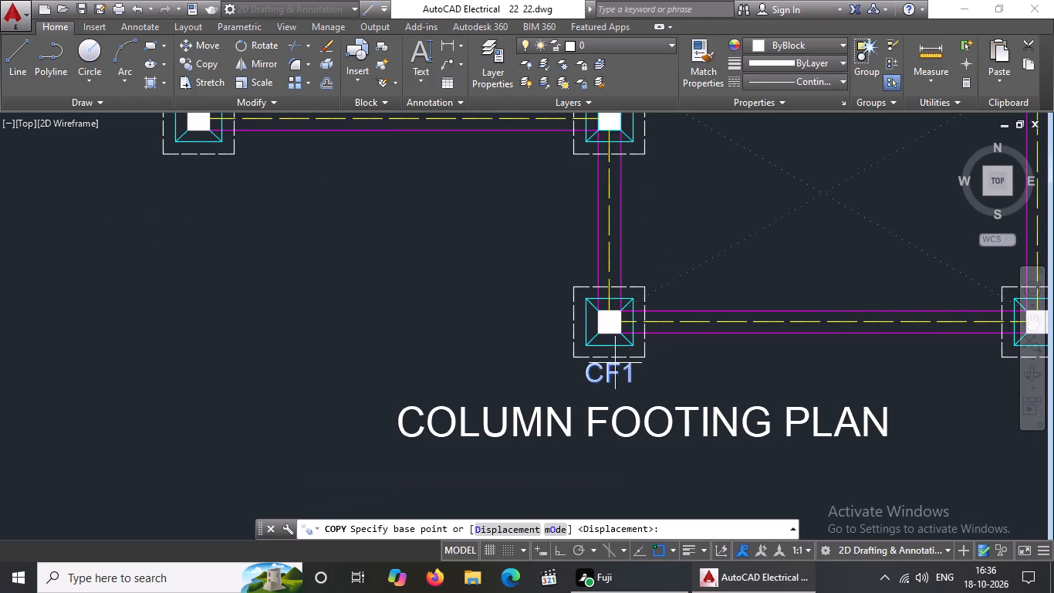
{"action": "left_click", "coordinate": [606, 371]}
{"action": "scroll", "coordinate": [644, 343], "scroll_direction": "down", "scroll_amount": 2}
{"action": "scroll", "coordinate": [807, 366], "scroll_direction": "up", "scroll_amount": 3}
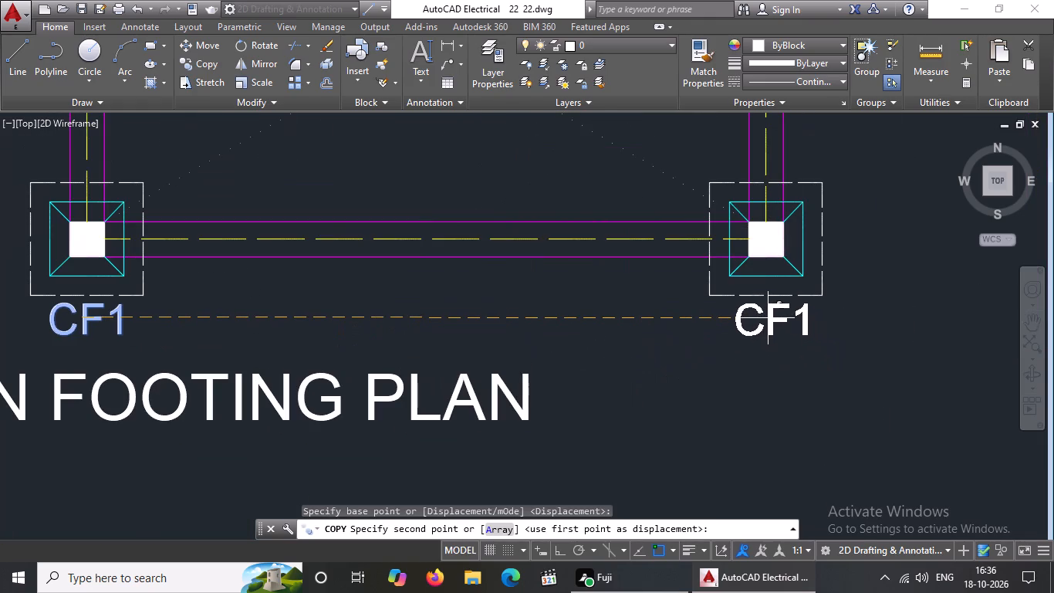
{"action": "left_click", "coordinate": [768, 317]}
Place CF1 copies beside the next footings up: right of the middle-line footing and lower left of the right-edge footing.
{"action": "scroll", "coordinate": [718, 291], "scroll_direction": "down", "scroll_amount": 2}
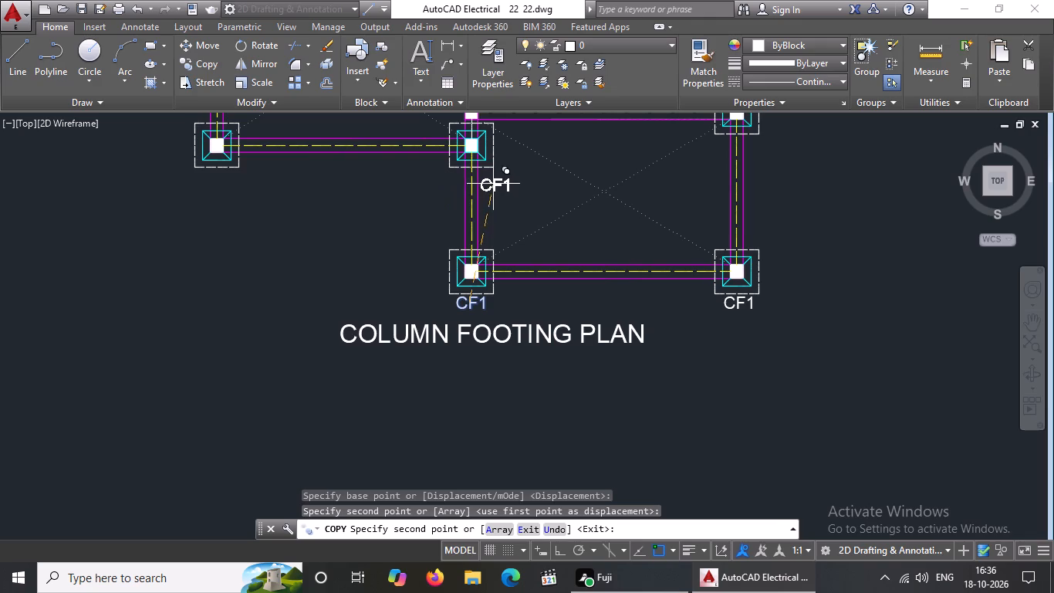
{"action": "middle_click_drag", "start_coordinate": [476, 194], "coordinate": [487, 308]}
{"action": "scroll", "coordinate": [484, 296], "scroll_direction": "up", "scroll_amount": 2}
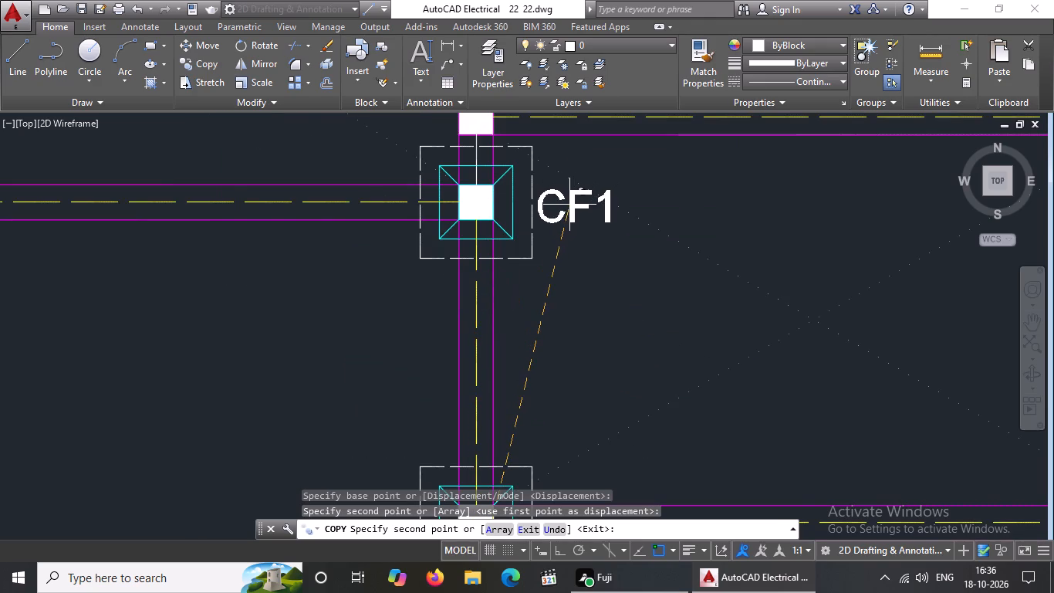
{"action": "left_click", "coordinate": [569, 205]}
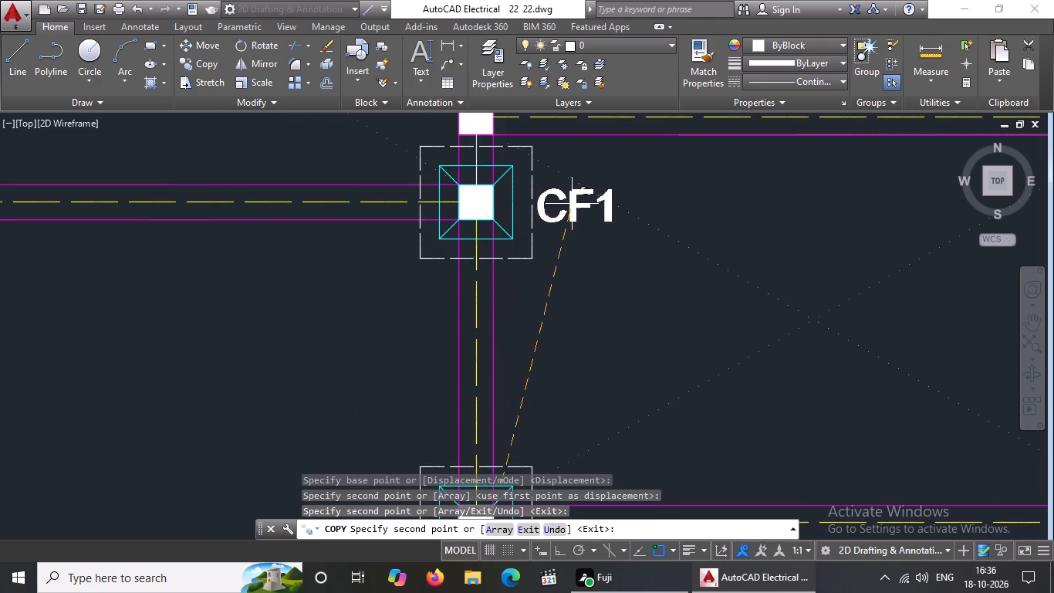
{"action": "scroll", "coordinate": [605, 200], "scroll_direction": "down", "scroll_amount": 3}
{"action": "scroll", "coordinate": [779, 175], "scroll_direction": "up", "scroll_amount": 1}
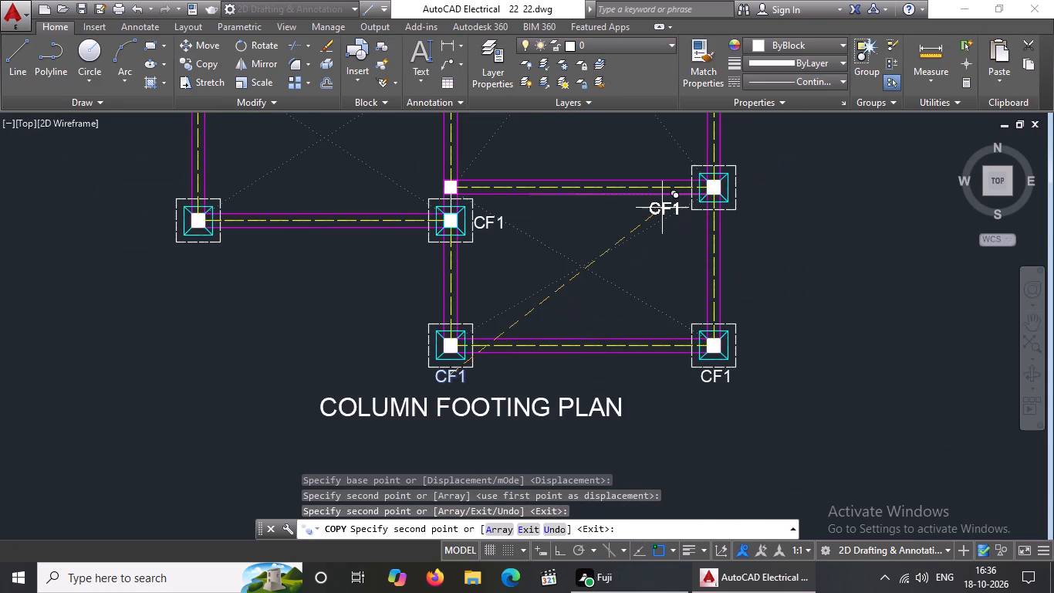
{"action": "scroll", "coordinate": [667, 202], "scroll_direction": "up", "scroll_amount": 2}
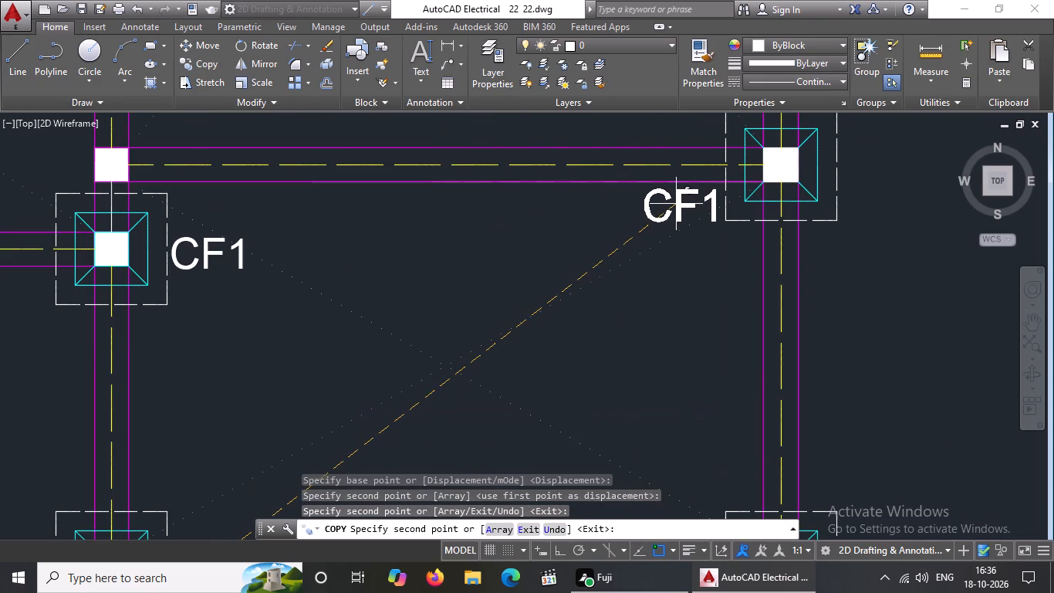
{"action": "left_click", "coordinate": [678, 202]}
Place another CF1 copy at the upper right of the lowest footing on the plan's left edge.
{"action": "scroll", "coordinate": [678, 222], "scroll_direction": "down", "scroll_amount": 3}
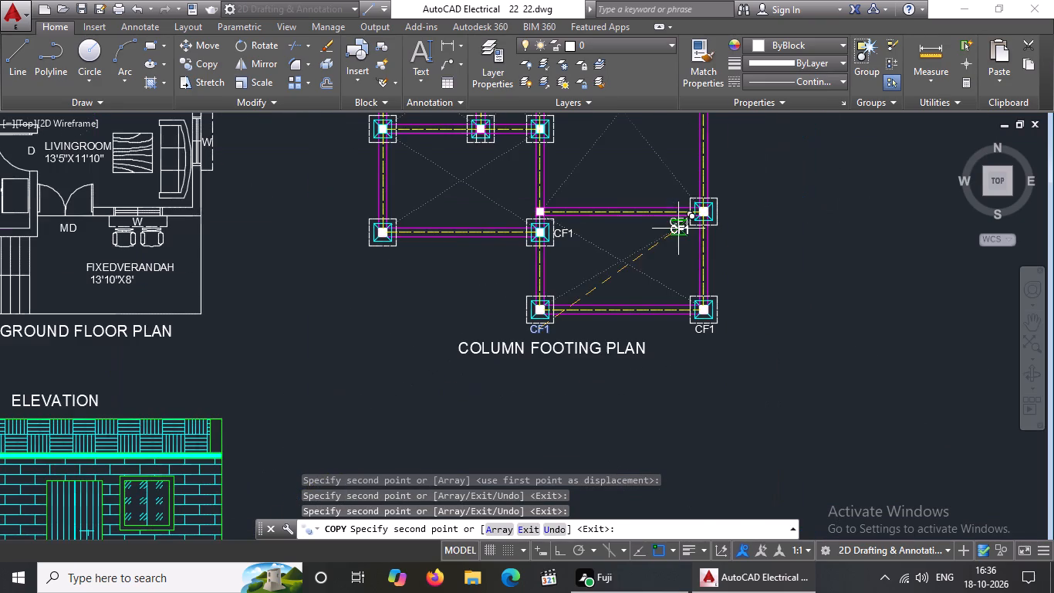
{"action": "middle_click_drag", "start_coordinate": [653, 178], "coordinate": [653, 232]}
{"action": "scroll", "coordinate": [397, 275], "scroll_direction": "up", "scroll_amount": 2}
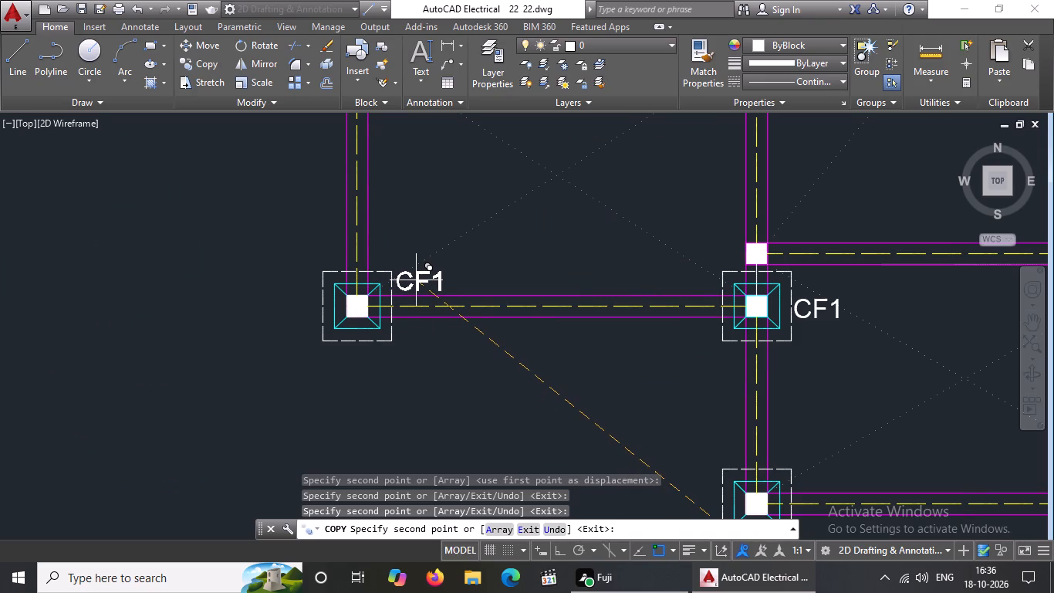
{"action": "left_click", "coordinate": [416, 280]}
{"action": "scroll", "coordinate": [456, 263], "scroll_direction": "down", "scroll_amount": 3}
{"action": "scroll", "coordinate": [460, 200], "scroll_direction": "up", "scroll_amount": 2}
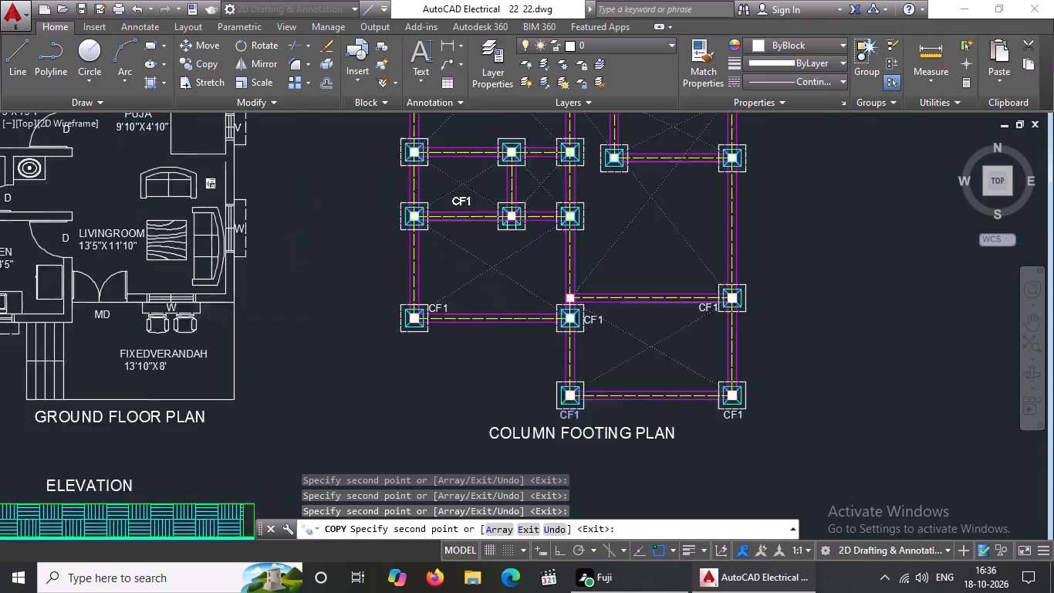
Place CF1 copies beside the three footings of the next row up on the plan's left half, each right of its footing.
{"action": "scroll", "coordinate": [439, 207], "scroll_direction": "up", "scroll_amount": 2}
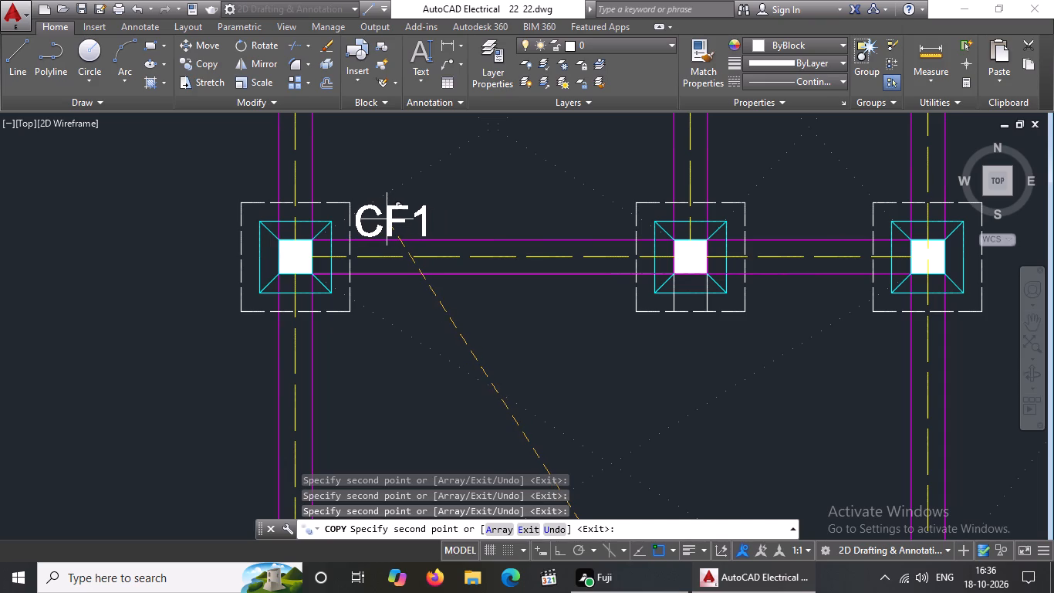
{"action": "left_click", "coordinate": [387, 219]}
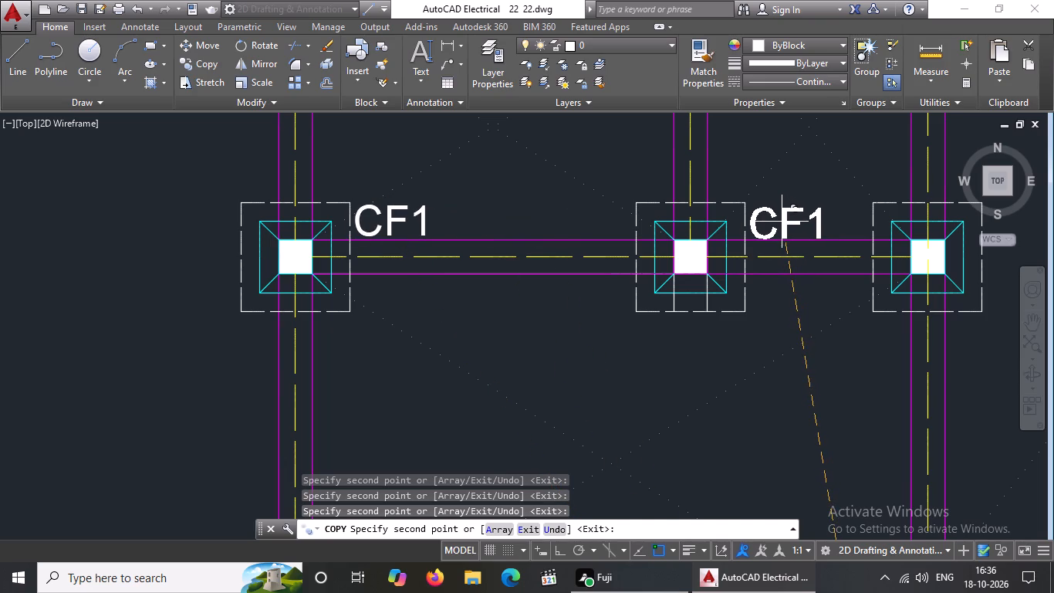
{"action": "left_click", "coordinate": [782, 222]}
{"action": "scroll", "coordinate": [791, 211], "scroll_direction": "down", "scroll_amount": 2}
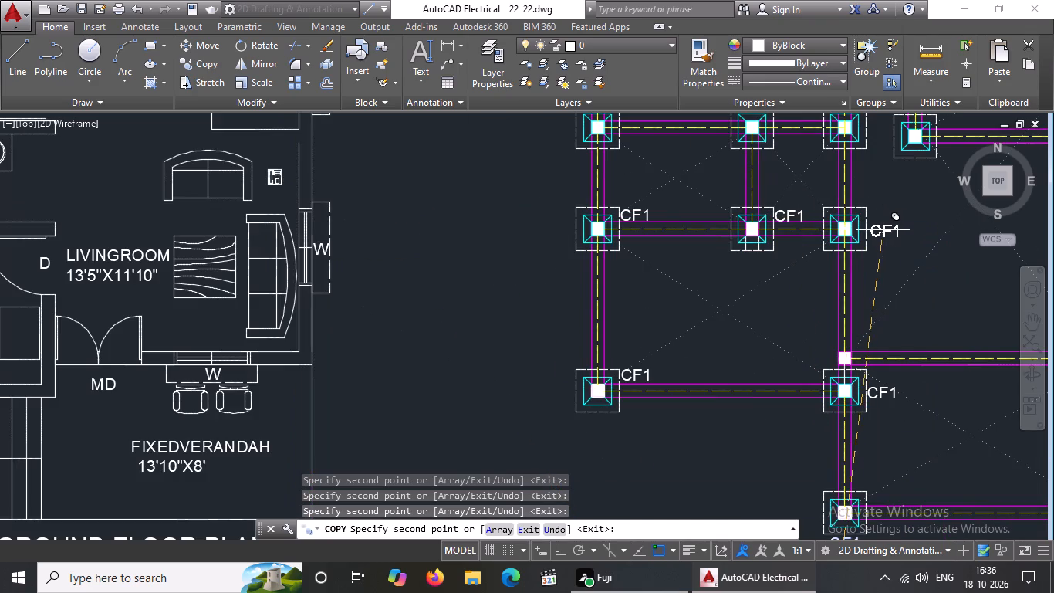
{"action": "scroll", "coordinate": [883, 230], "scroll_direction": "up", "scroll_amount": 2}
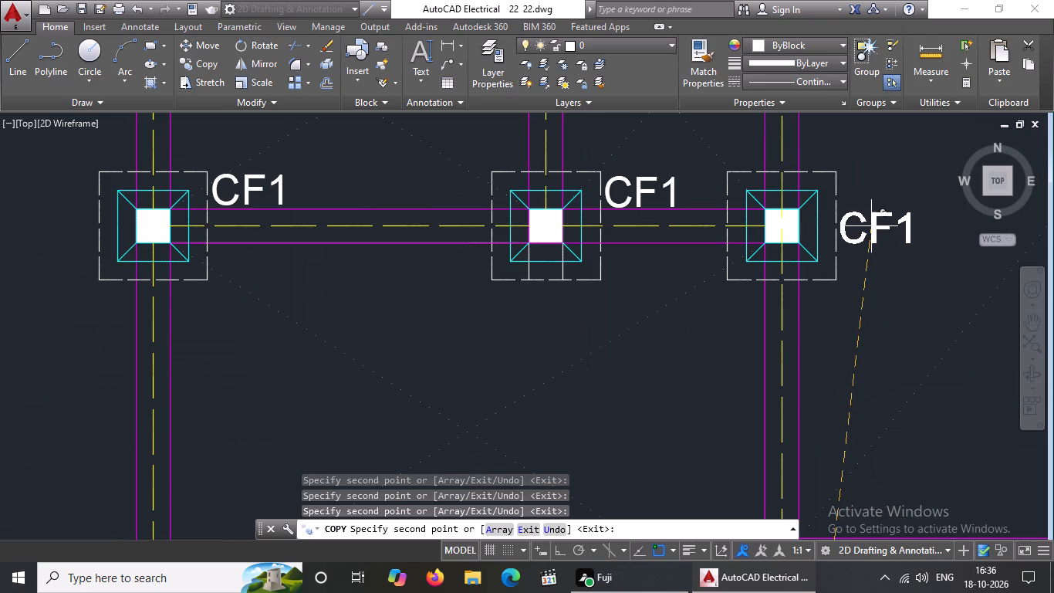
{"action": "left_click", "coordinate": [873, 227]}
Copy the CF1 label to the lower left of the next unlabelled footing up the plan's right edge.
{"action": "scroll", "coordinate": [887, 223], "scroll_direction": "down", "scroll_amount": 2}
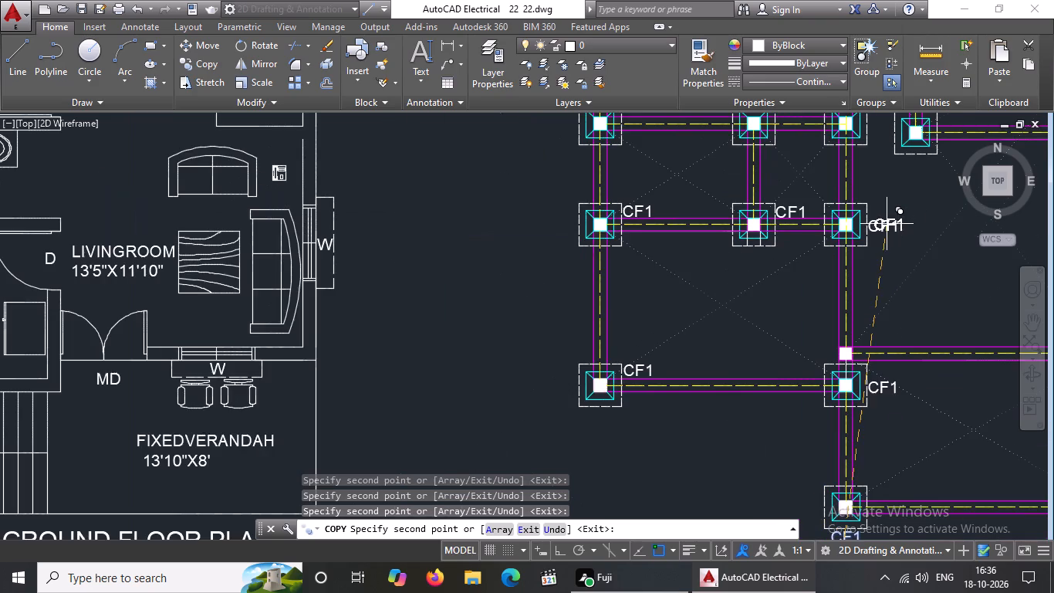
{"action": "middle_click_drag", "start_coordinate": [884, 226], "coordinate": [692, 339]}
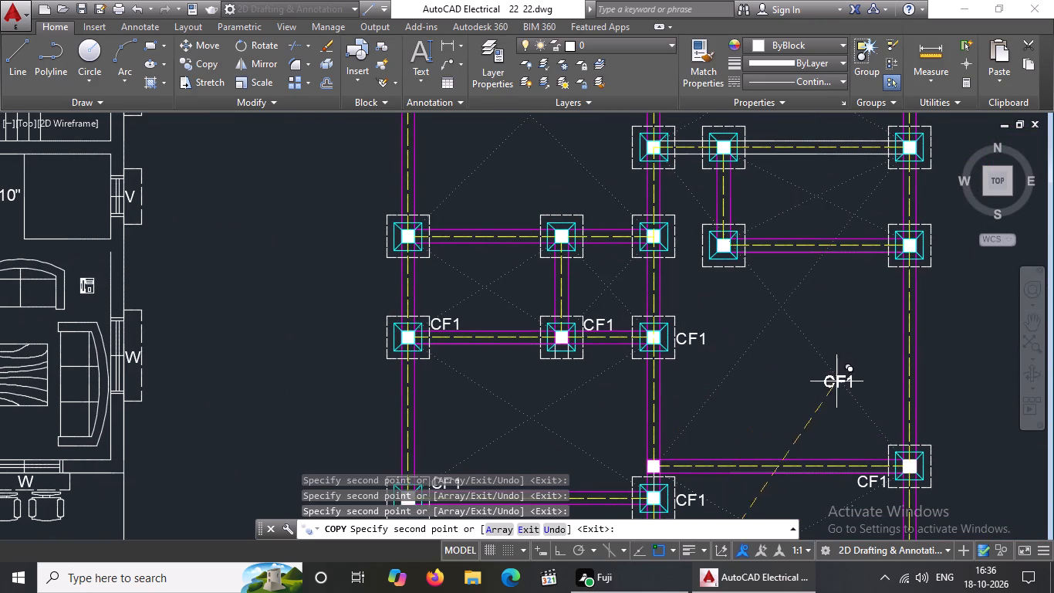
{"action": "scroll", "coordinate": [869, 273], "scroll_direction": "up", "scroll_amount": 2}
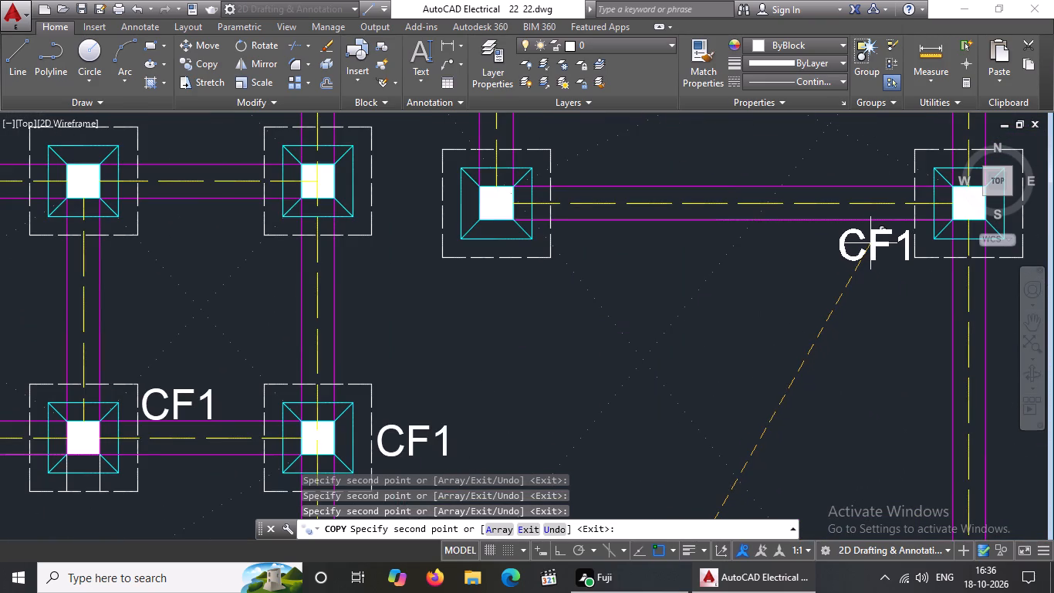
{"action": "left_click", "coordinate": [870, 241]}
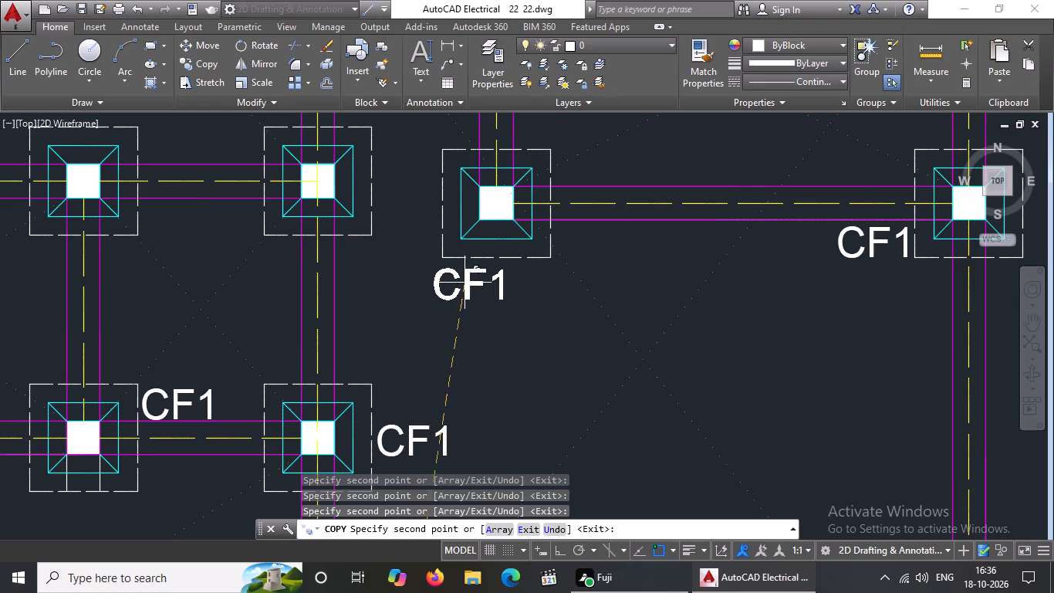
Place CF1 copies at the upper right of the next row's three left-half footings and the unlabelled footing just right of the middle line.
{"action": "scroll", "coordinate": [465, 283], "scroll_direction": "down", "scroll_amount": 1}
{"action": "middle_click_drag", "start_coordinate": [71, 271], "coordinate": [337, 327]}
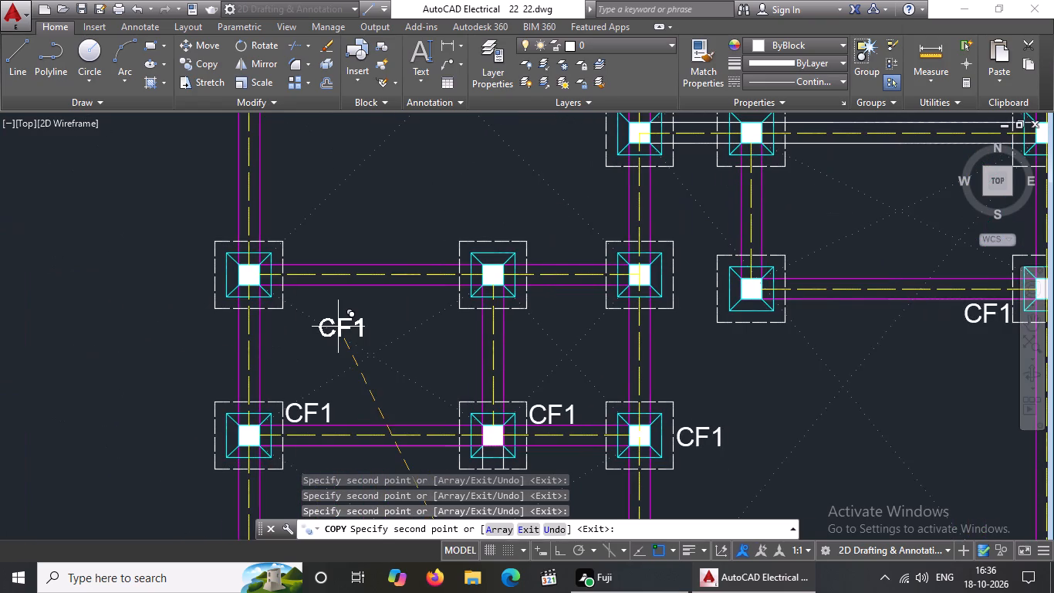
{"action": "scroll", "coordinate": [291, 258], "scroll_direction": "up", "scroll_amount": 2}
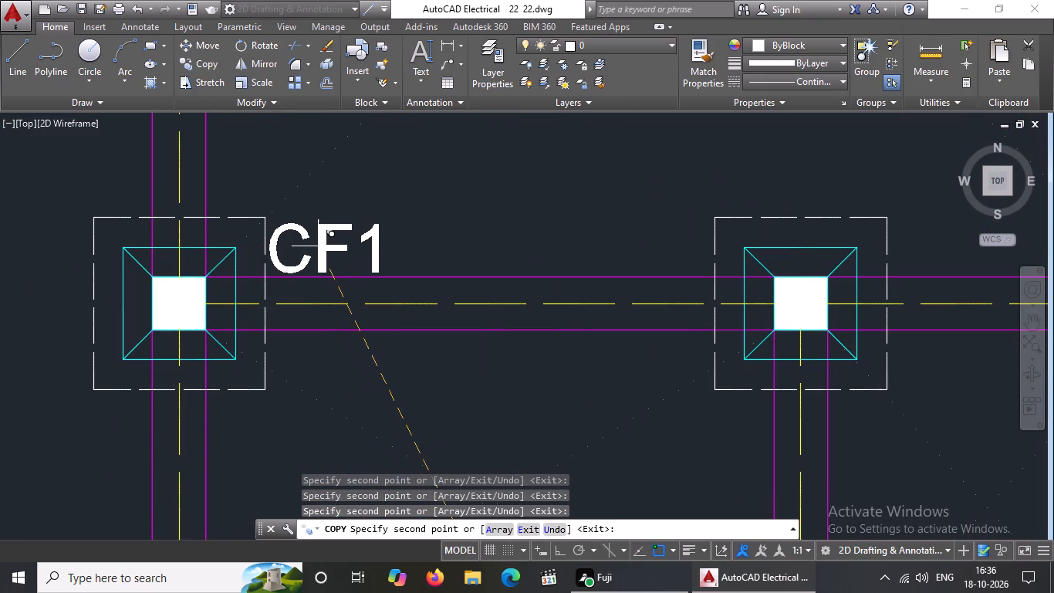
{"action": "left_click_drag", "start_coordinate": [318, 246], "coordinate": [336, 246]}
{"action": "scroll", "coordinate": [506, 246], "scroll_direction": "down", "scroll_amount": 2}
{"action": "scroll", "coordinate": [684, 250], "scroll_direction": "up", "scroll_amount": 2}
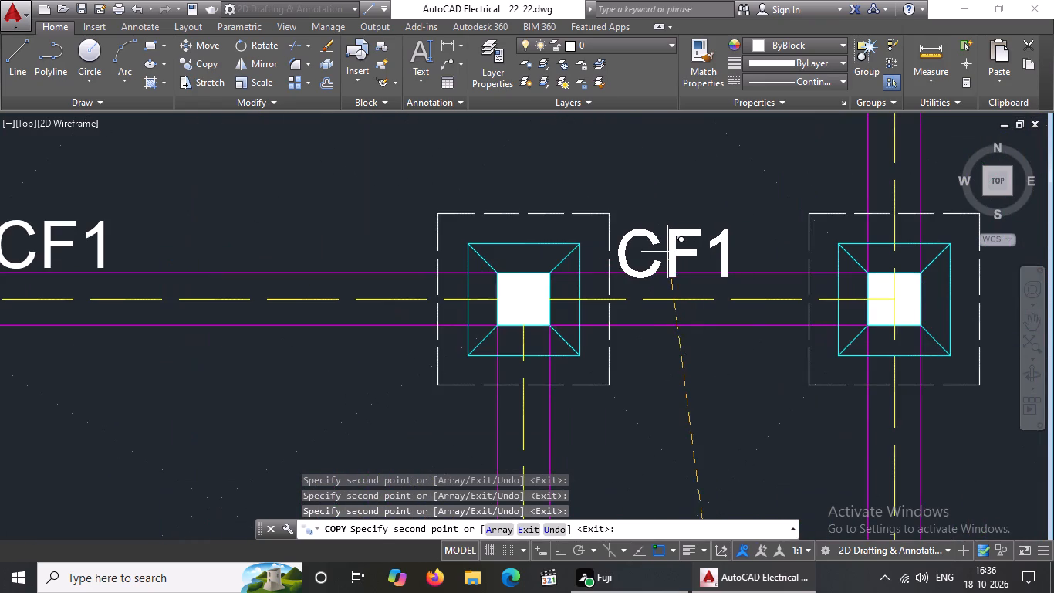
{"action": "left_click", "coordinate": [663, 242]}
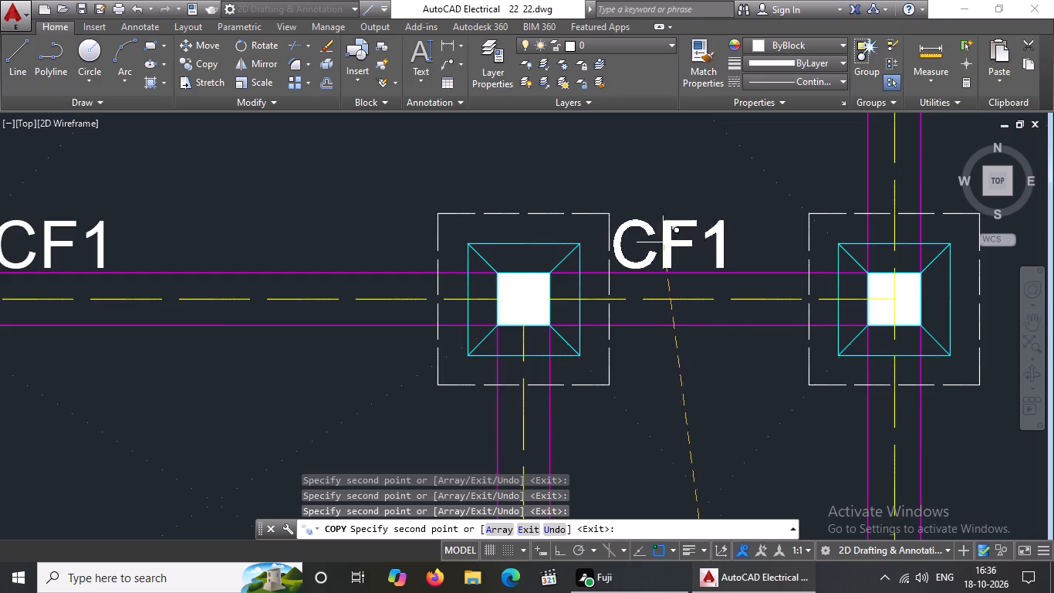
{"action": "scroll", "coordinate": [700, 243], "scroll_direction": "down", "scroll_amount": 2}
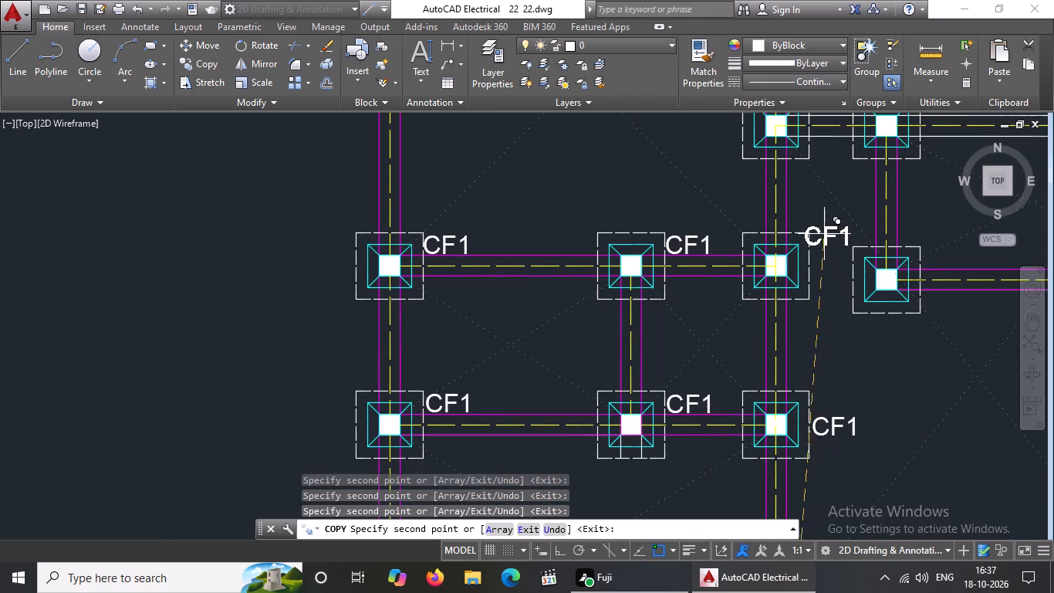
{"action": "scroll", "coordinate": [814, 216], "scroll_direction": "up", "scroll_amount": 2}
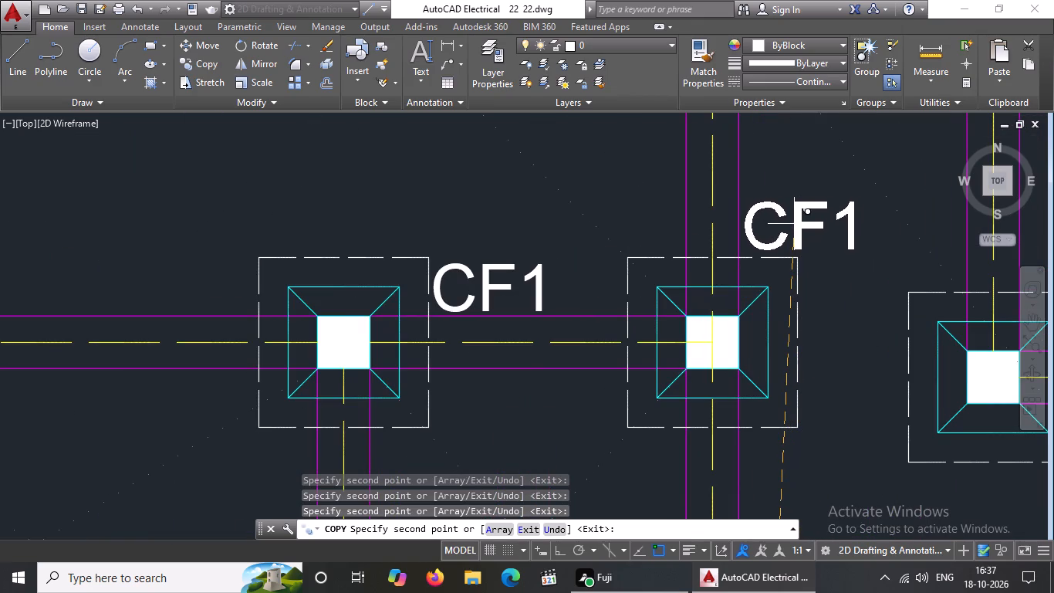
{"action": "left_click", "coordinate": [794, 224]}
{"action": "scroll", "coordinate": [809, 219], "scroll_direction": "down", "scroll_amount": 3}
{"action": "scroll", "coordinate": [887, 233], "scroll_direction": "up", "scroll_amount": 2}
{"action": "left_click", "coordinate": [853, 222]}
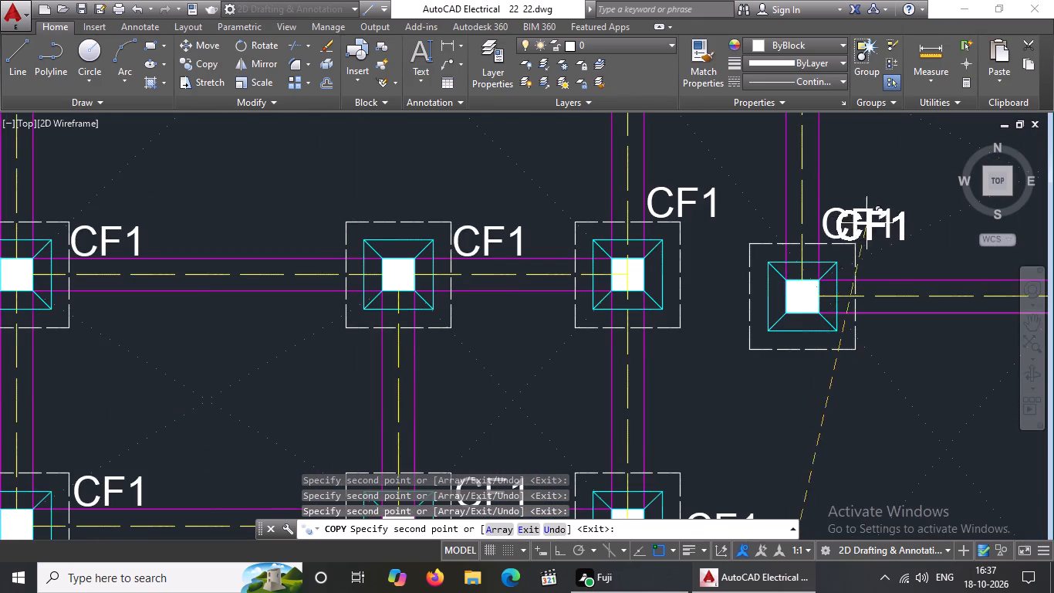
Place CF1 copies above the three footings of the row directly below the top row, from the middle line to the right edge.
{"action": "scroll", "coordinate": [867, 223], "scroll_direction": "down", "scroll_amount": 3}
{"action": "middle_click_drag", "start_coordinate": [886, 267], "coordinate": [827, 400]}
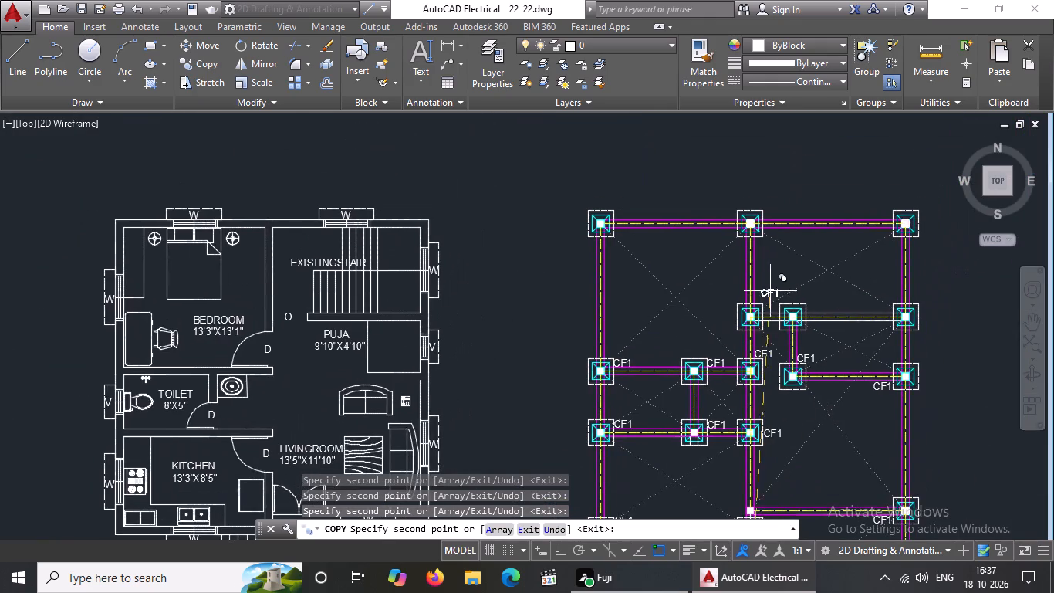
{"action": "scroll", "coordinate": [775, 287], "scroll_direction": "up", "scroll_amount": 2}
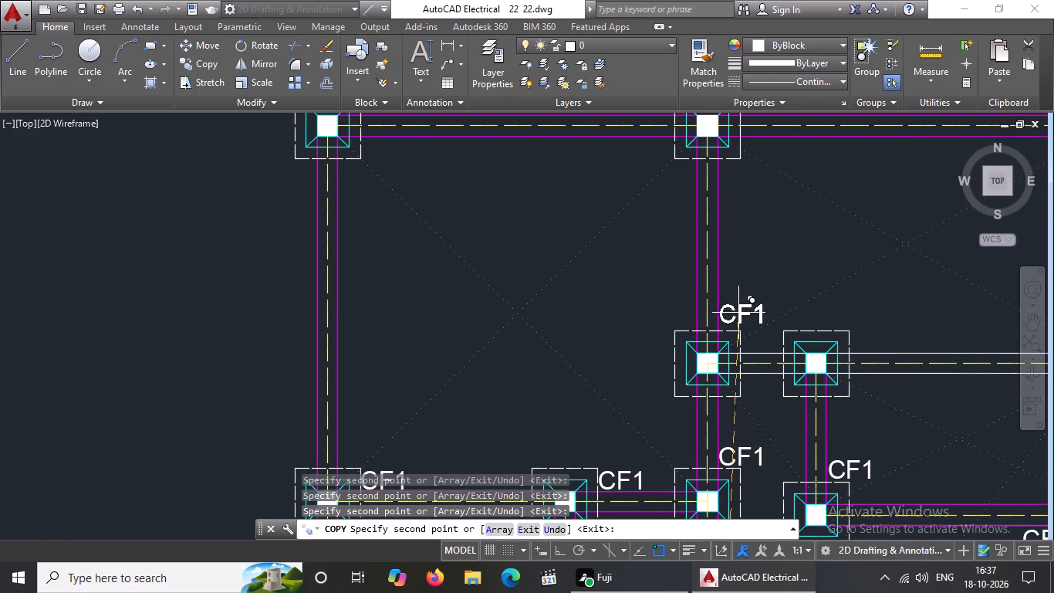
{"action": "left_click", "coordinate": [738, 316]}
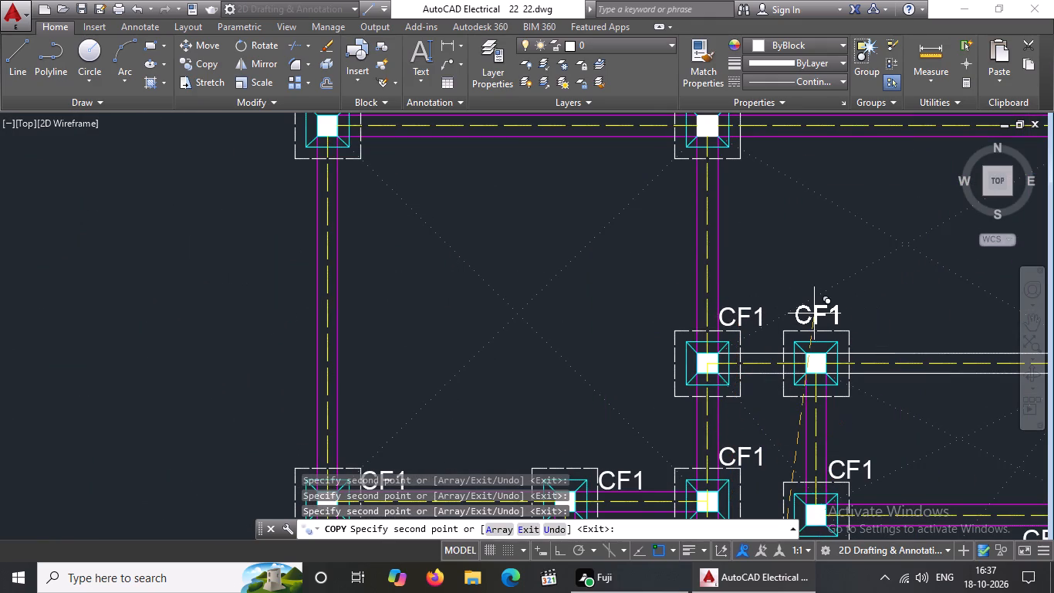
{"action": "left_click", "coordinate": [815, 313]}
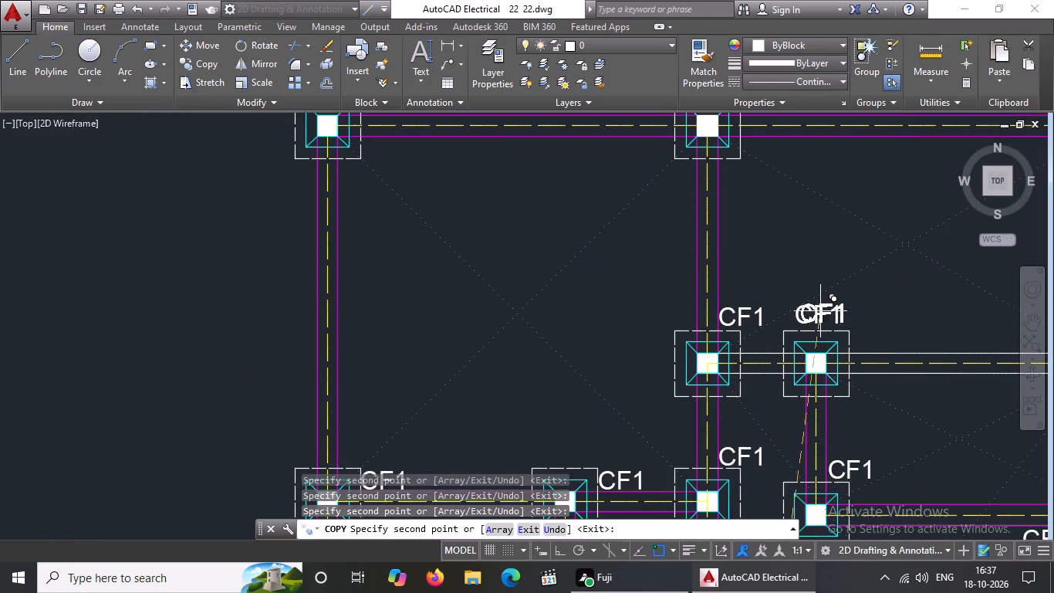
{"action": "scroll", "coordinate": [829, 308], "scroll_direction": "down", "scroll_amount": 2}
{"action": "scroll", "coordinate": [933, 310], "scroll_direction": "up", "scroll_amount": 3}
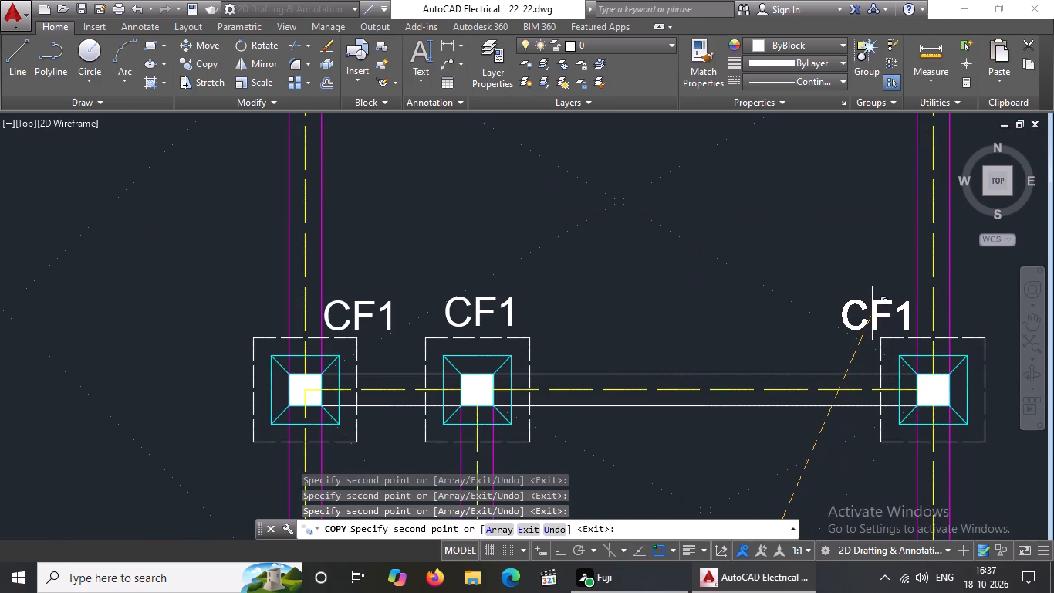
{"action": "left_click", "coordinate": [872, 313]}
Place CF1 copies below the top row: lower right of the left and middle footings, lower left of the right footing.
{"action": "scroll", "coordinate": [771, 322], "scroll_direction": "down", "scroll_amount": 1}
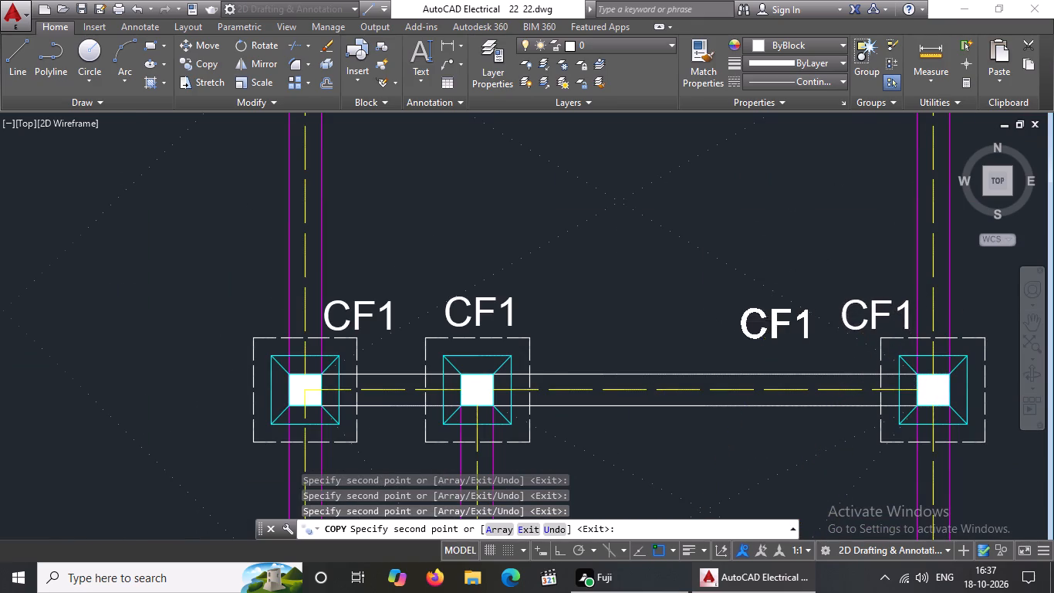
{"action": "middle_click_drag", "start_coordinate": [164, 238], "coordinate": [223, 361]}
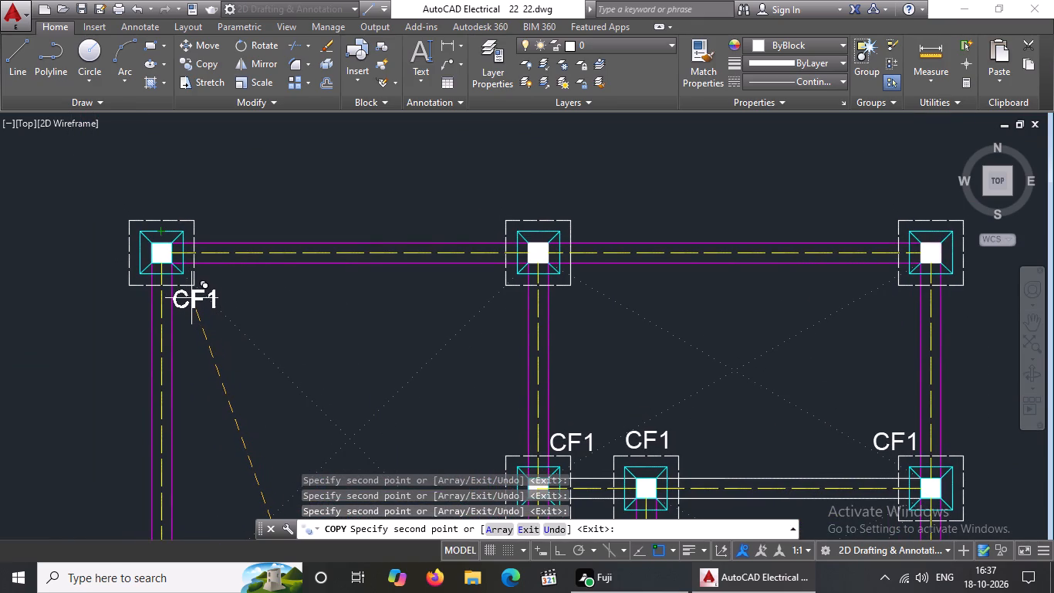
{"action": "left_click", "coordinate": [192, 297]}
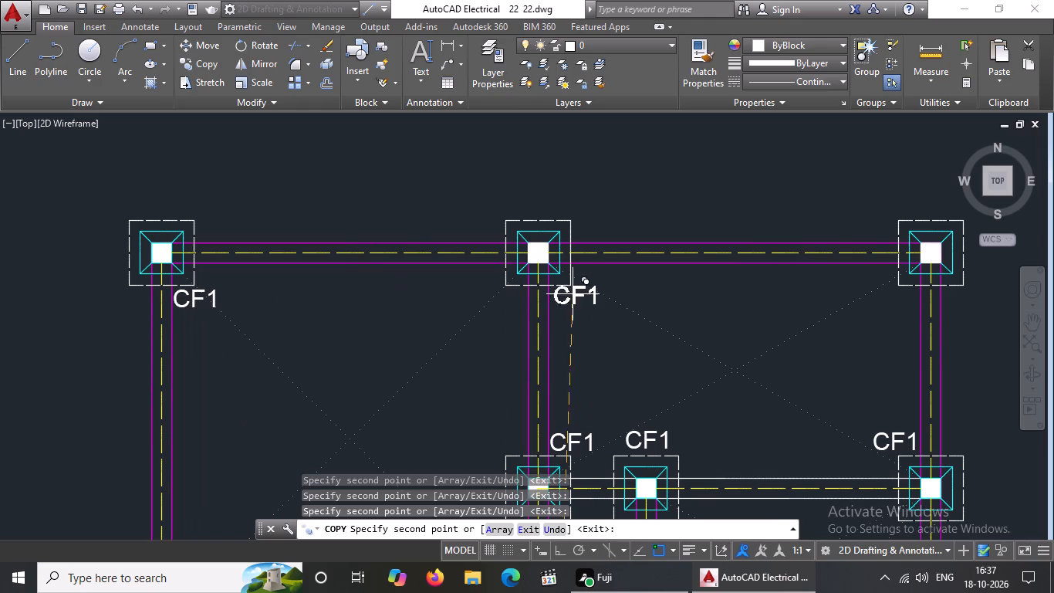
{"action": "scroll", "coordinate": [575, 298], "scroll_direction": "up", "scroll_amount": 2}
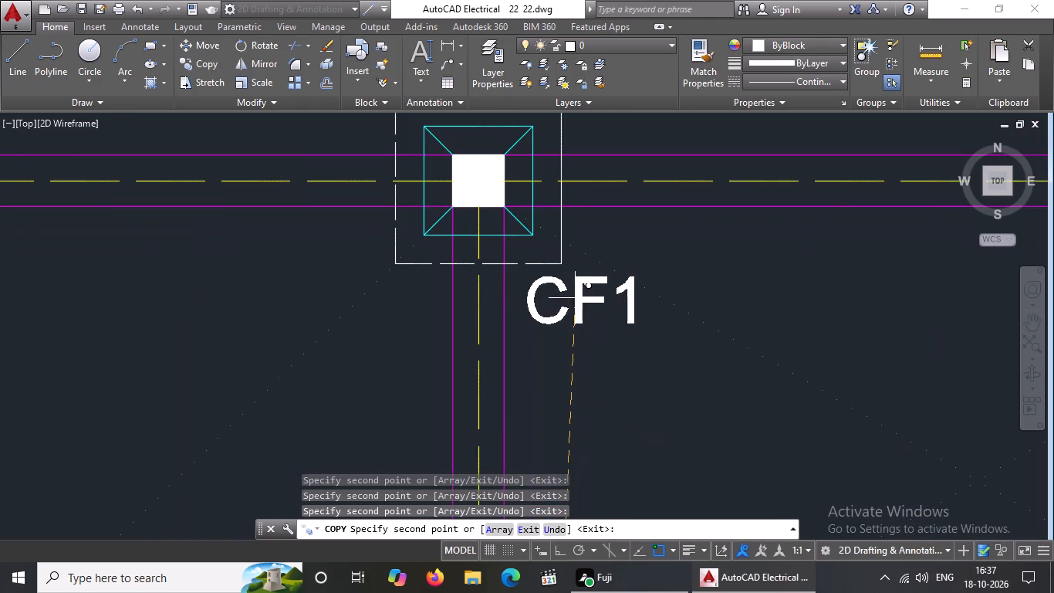
{"action": "left_click", "coordinate": [559, 292]}
{"action": "scroll", "coordinate": [628, 295], "scroll_direction": "down", "scroll_amount": 3}
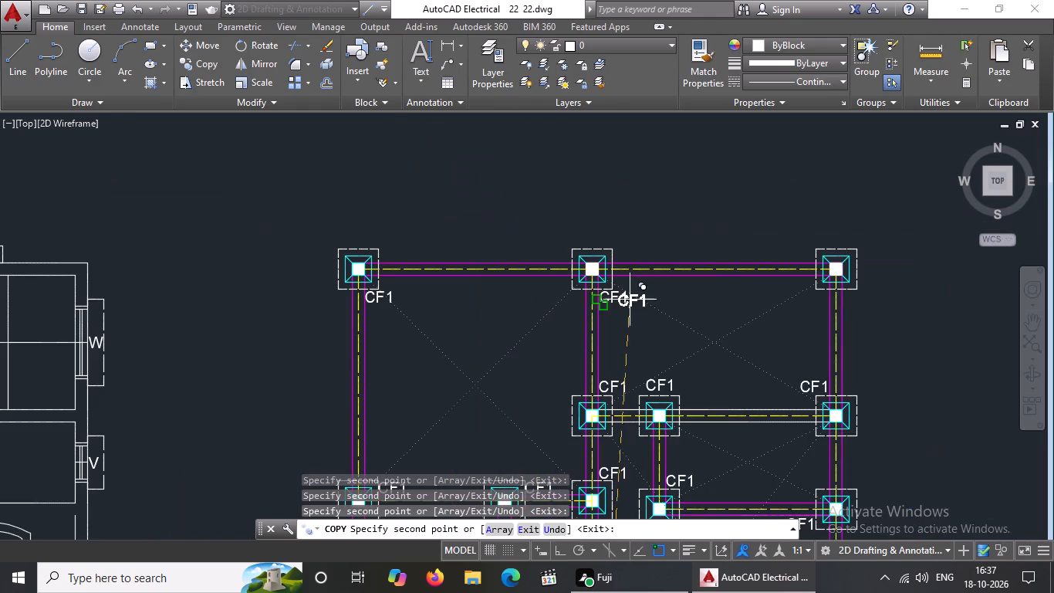
{"action": "scroll", "coordinate": [792, 303], "scroll_direction": "up", "scroll_amount": 2}
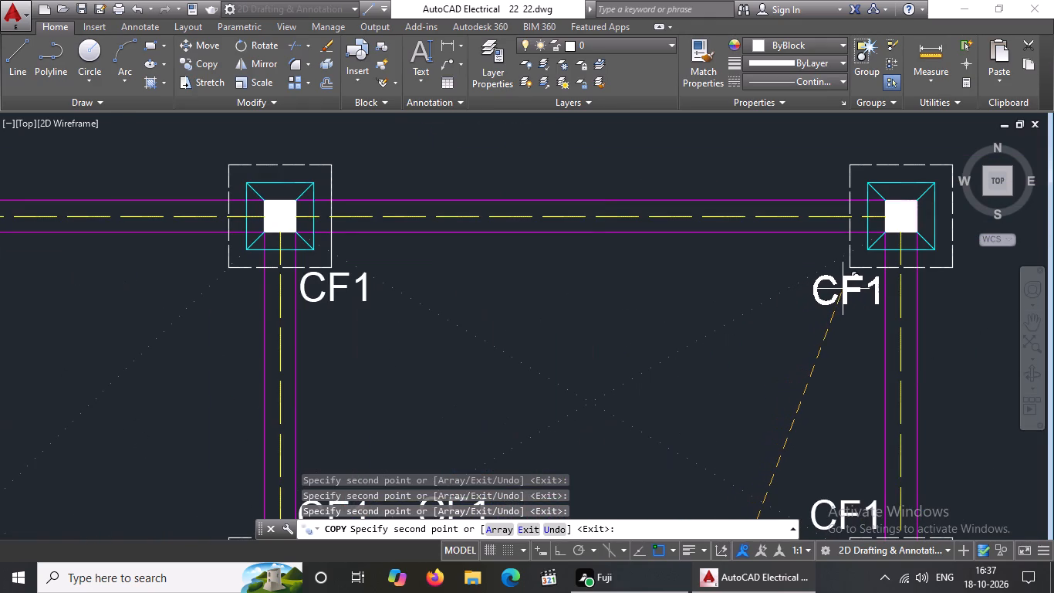
{"action": "left_click", "coordinate": [843, 286]}
Place one more CF1 copy below the middle of the bottom beam between the two lowest footings, and end copying.
{"action": "scroll", "coordinate": [837, 295], "scroll_direction": "down", "scroll_amount": 2}
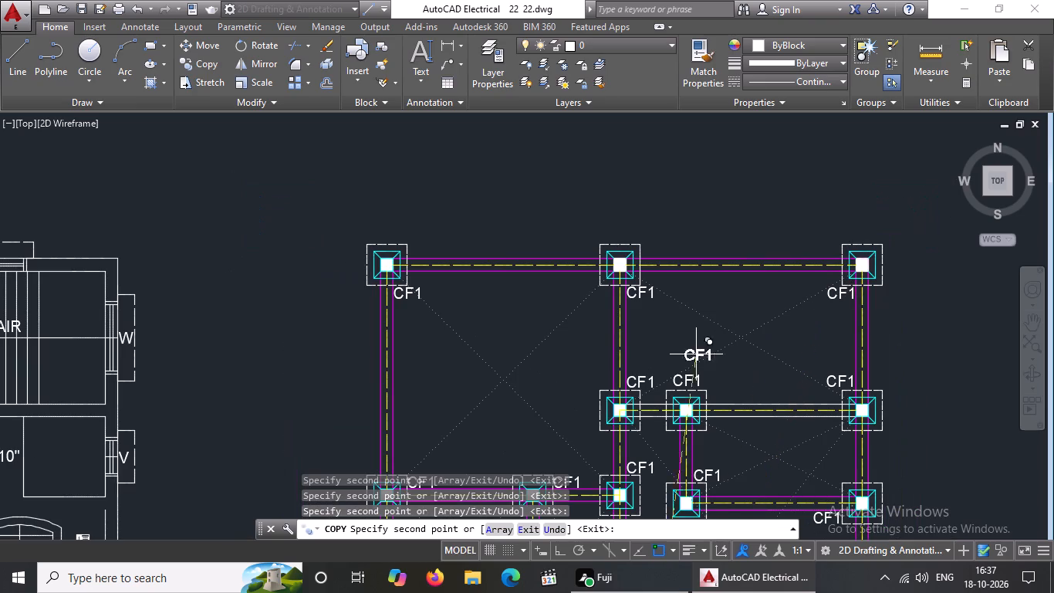
{"action": "middle_click_drag", "start_coordinate": [590, 372], "coordinate": [577, 307]}
{"action": "scroll", "coordinate": [575, 301], "scroll_direction": "down", "scroll_amount": 1}
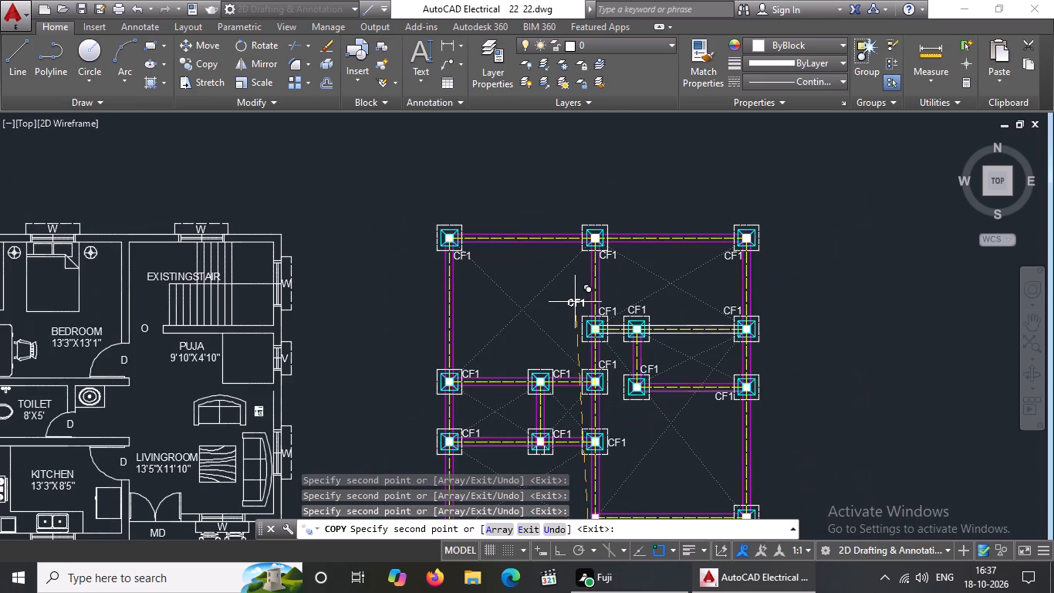
{"action": "scroll", "coordinate": [579, 337], "scroll_direction": "down", "scroll_amount": 2}
{"action": "scroll", "coordinate": [598, 434], "scroll_direction": "up", "scroll_amount": 3}
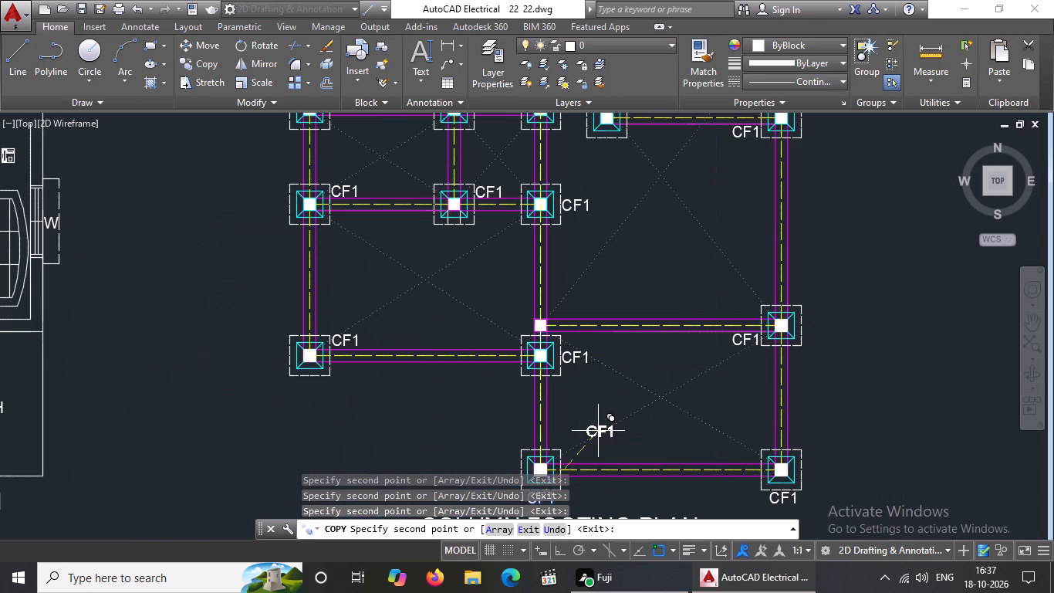
{"action": "scroll", "coordinate": [656, 483], "scroll_direction": "up", "scroll_amount": 2}
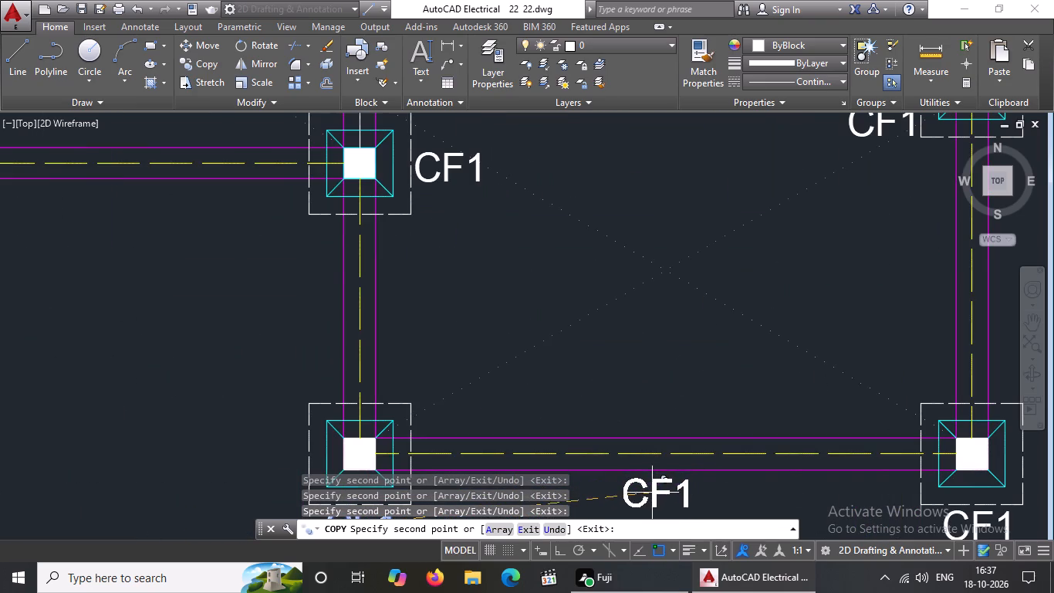
{"action": "scroll", "coordinate": [664, 477], "scroll_direction": "down", "scroll_amount": 3}
{"action": "scroll", "coordinate": [674, 490], "scroll_direction": "up", "scroll_amount": 2}
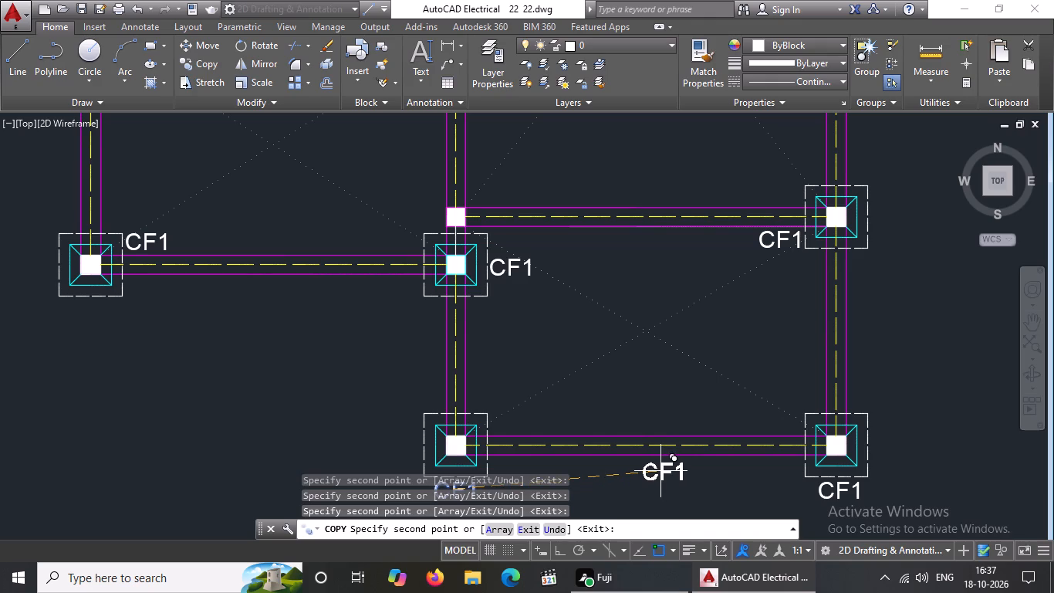
{"action": "left_click", "coordinate": [659, 469]}
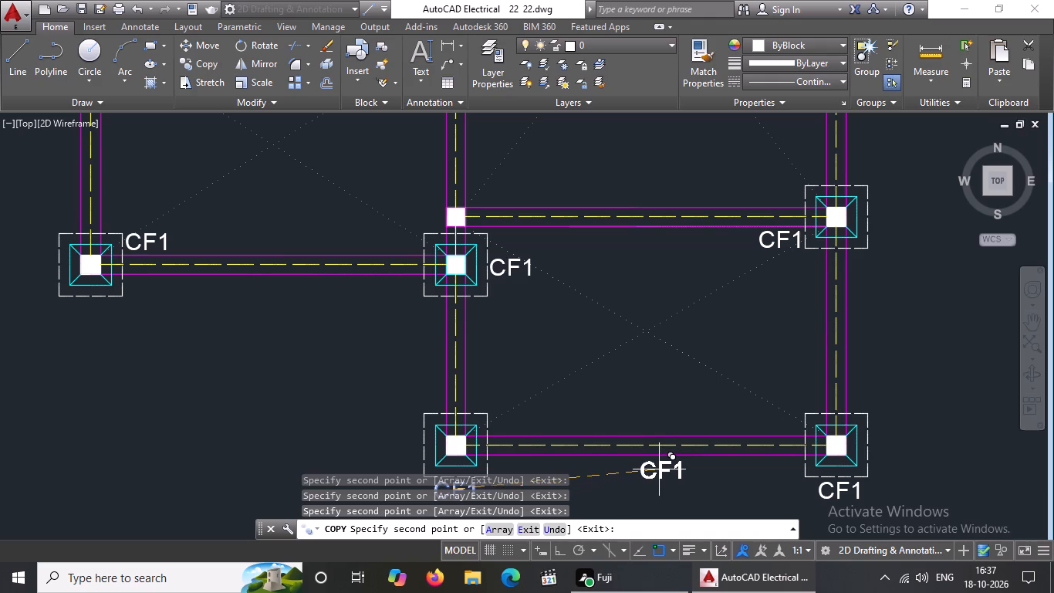
{"action": "key", "text": "Escape"}
Change the CF1 text below the middle of the footing plan's bottom beam to BF1.
{"action": "double_click", "coordinate": [671, 476]}
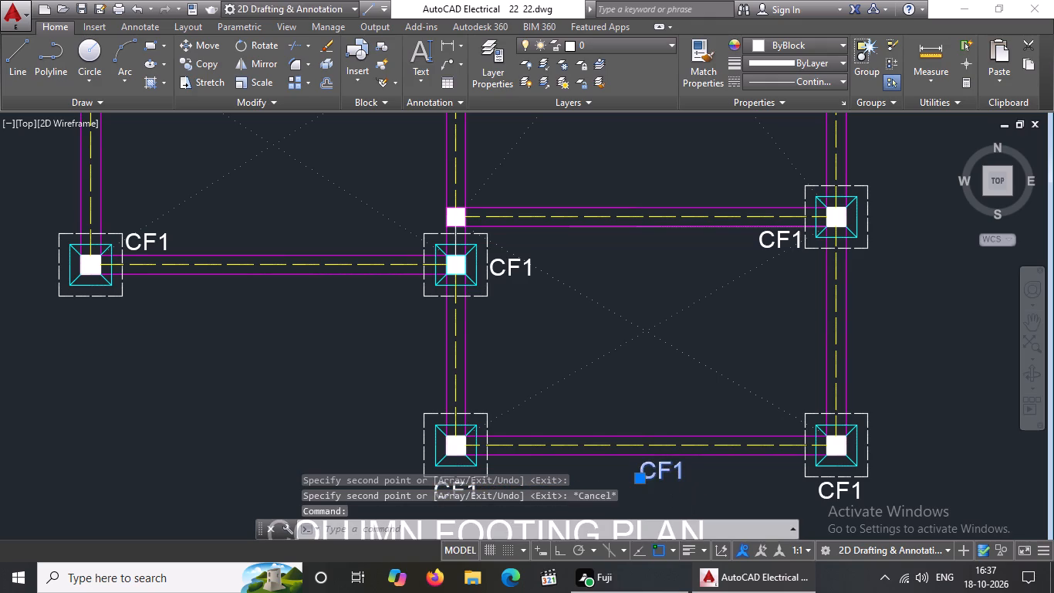
{"action": "key", "text": "BackSpace"}
{"action": "key", "text": "BackSpace"}
{"action": "key", "text": "BackSpace"}
{"action": "key", "text": "BackSpace"}
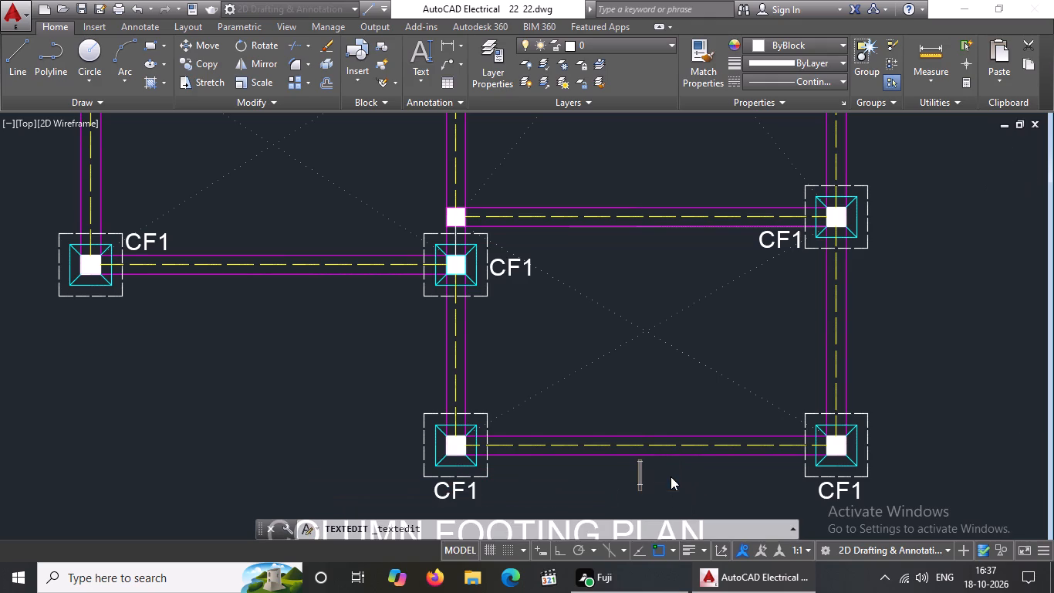
{"action": "type", "text": "BF1"}
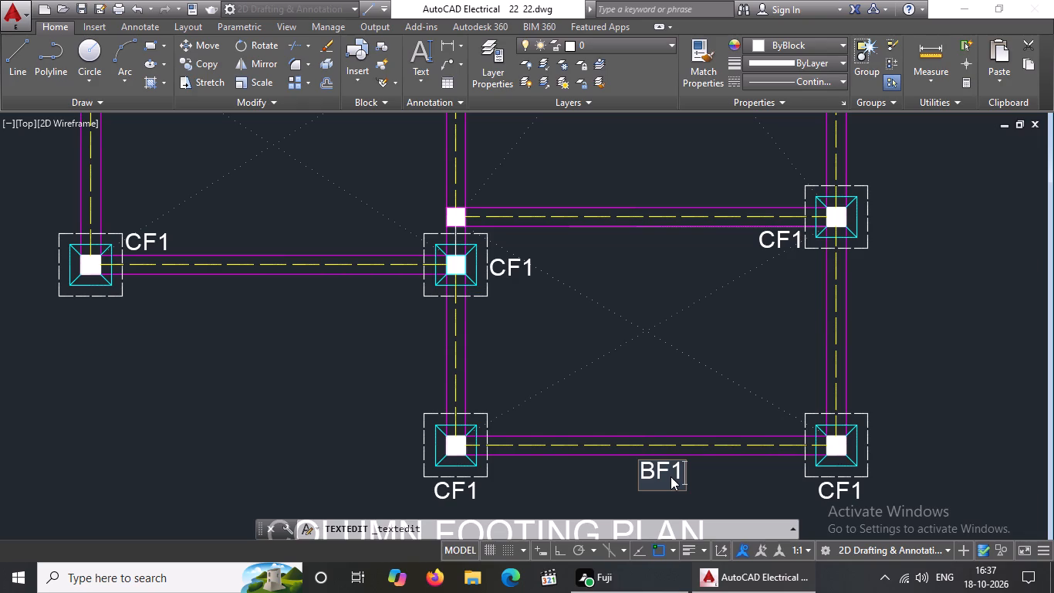
{"action": "left_click", "coordinate": [704, 479]}
Copy the BF1 label inside the lowest bay, beside its left and right beams and below its top beam.
{"action": "scroll", "coordinate": [704, 479], "scroll_direction": "down", "scroll_amount": 1}
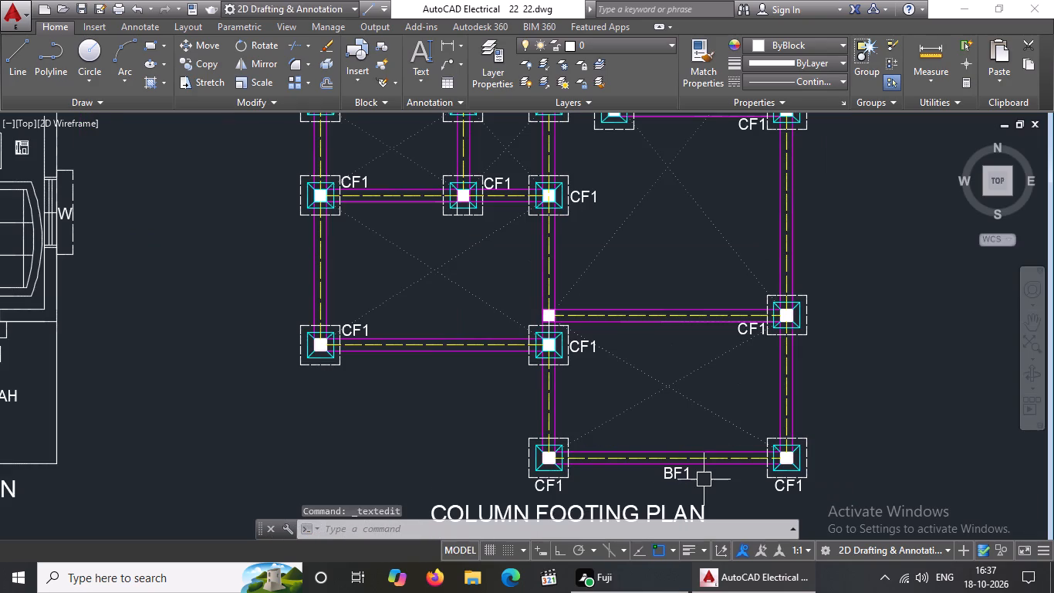
{"action": "left_click", "coordinate": [686, 473]}
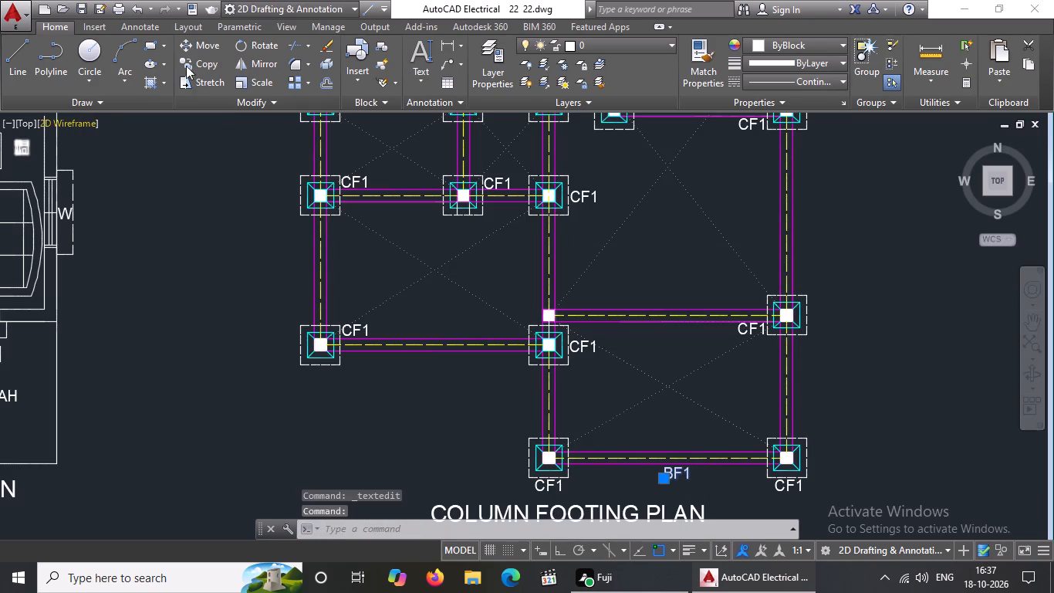
{"action": "left_click", "coordinate": [186, 66]}
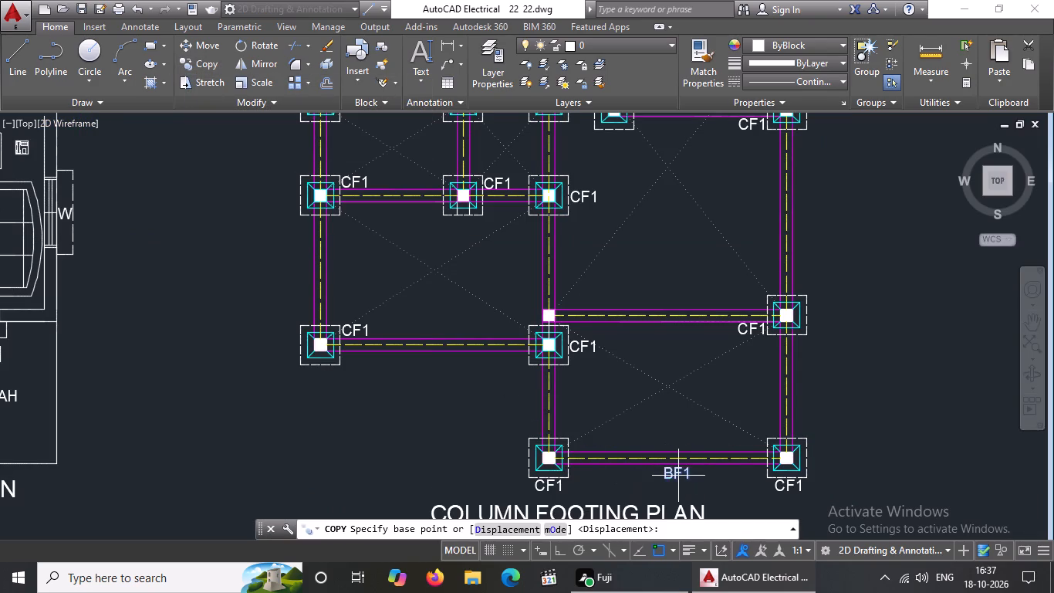
{"action": "left_click", "coordinate": [677, 476]}
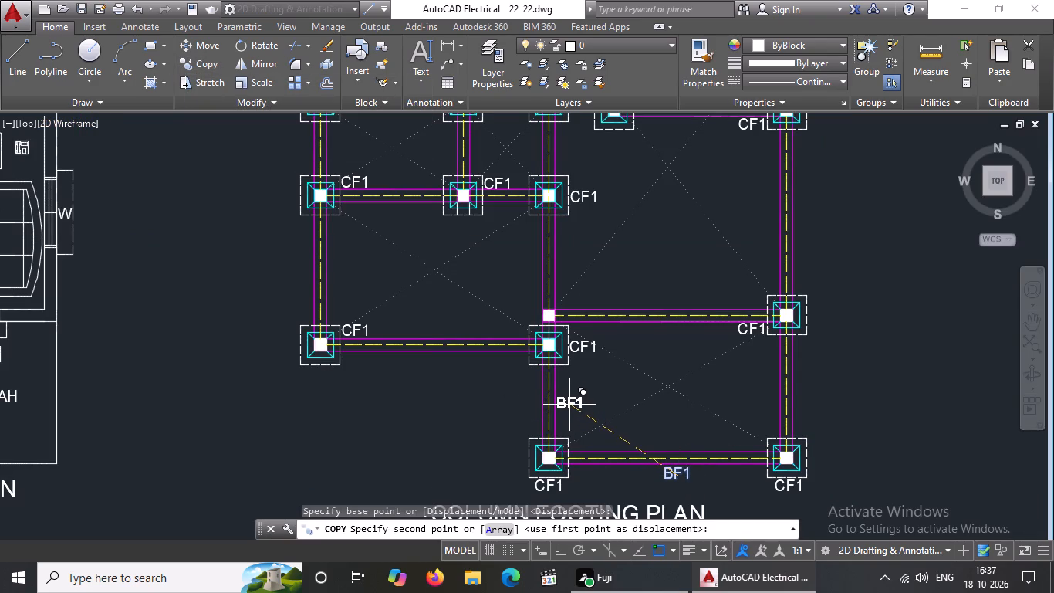
{"action": "left_click", "coordinate": [573, 403]}
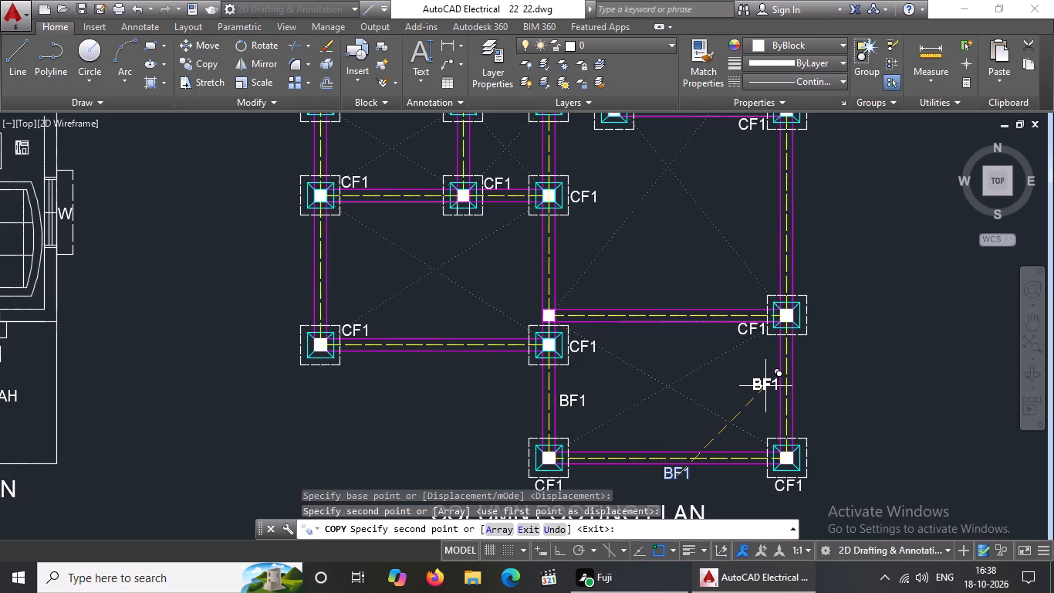
{"action": "left_click", "coordinate": [765, 386]}
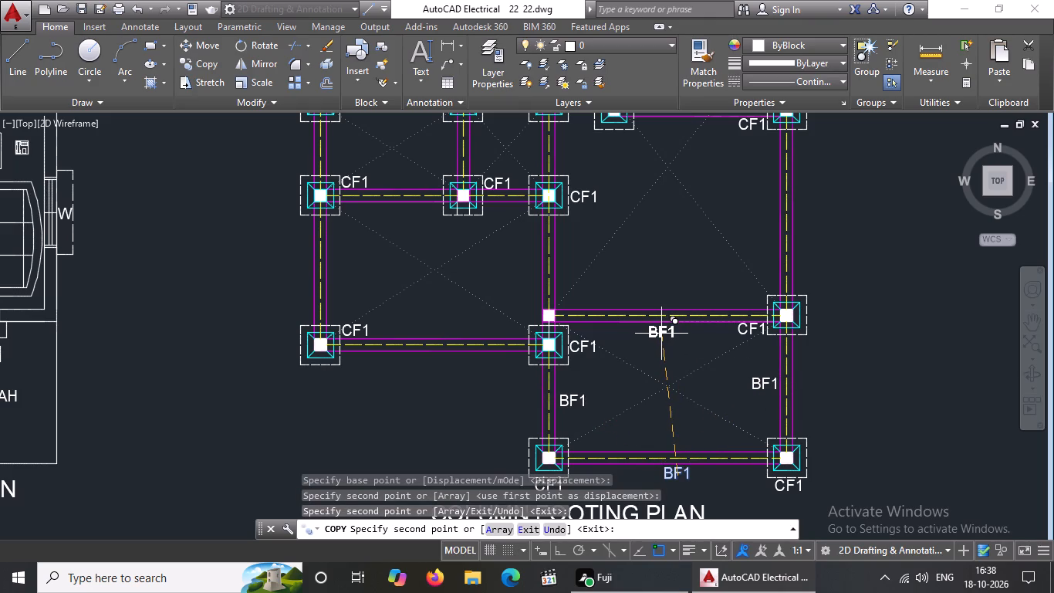
{"action": "left_click", "coordinate": [661, 334]}
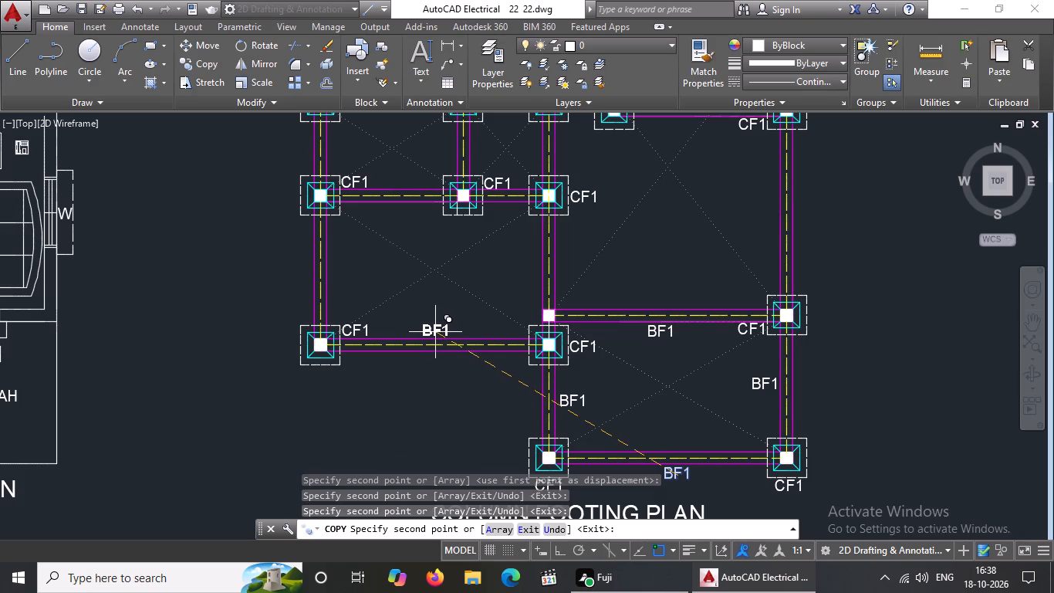
Place BF1 copies inside the lower-left bay's bottom, left and two top beams, and right of the middle-line beam beside it.
{"action": "left_click", "coordinate": [435, 331]}
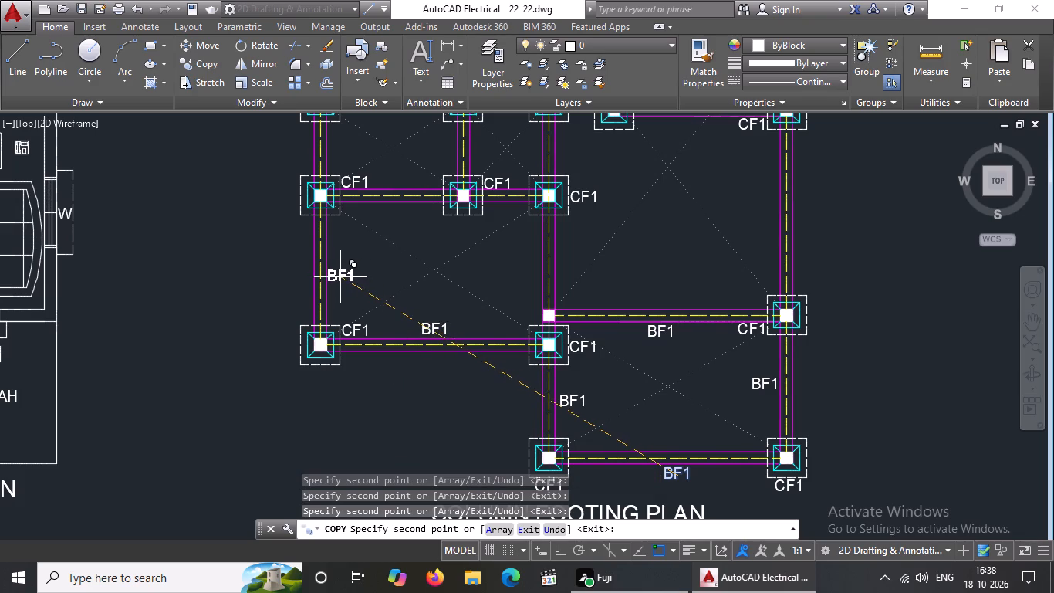
{"action": "left_click", "coordinate": [342, 276]}
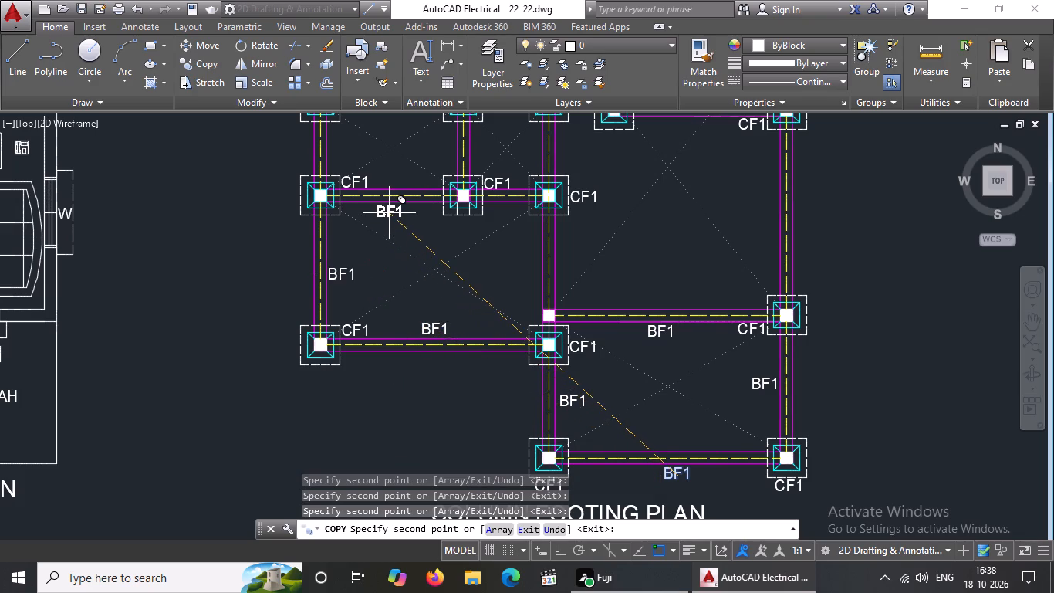
{"action": "left_click", "coordinate": [389, 212]}
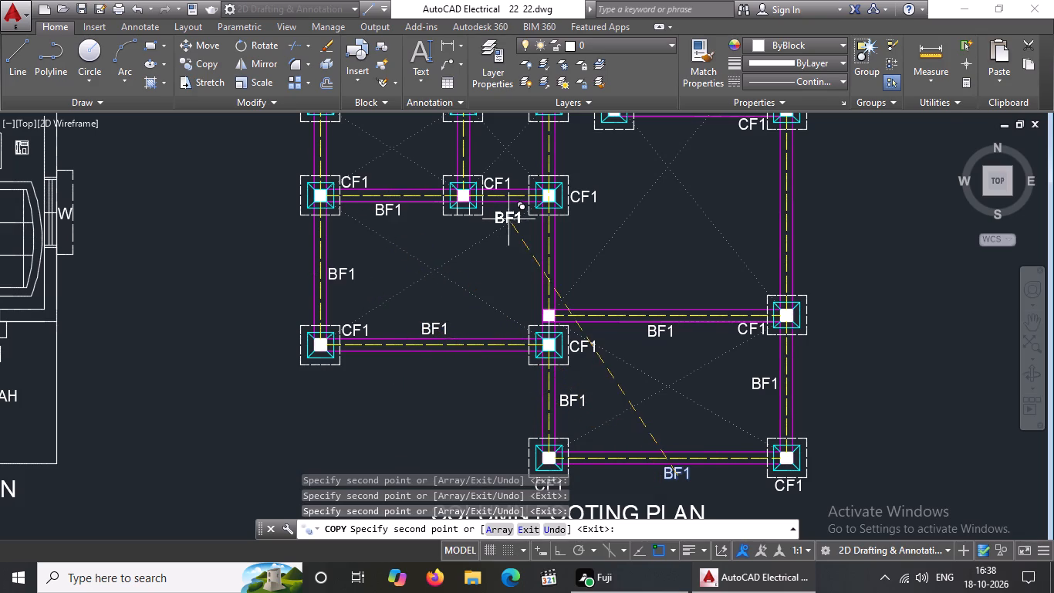
{"action": "scroll", "coordinate": [509, 215], "scroll_direction": "up", "scroll_amount": 1}
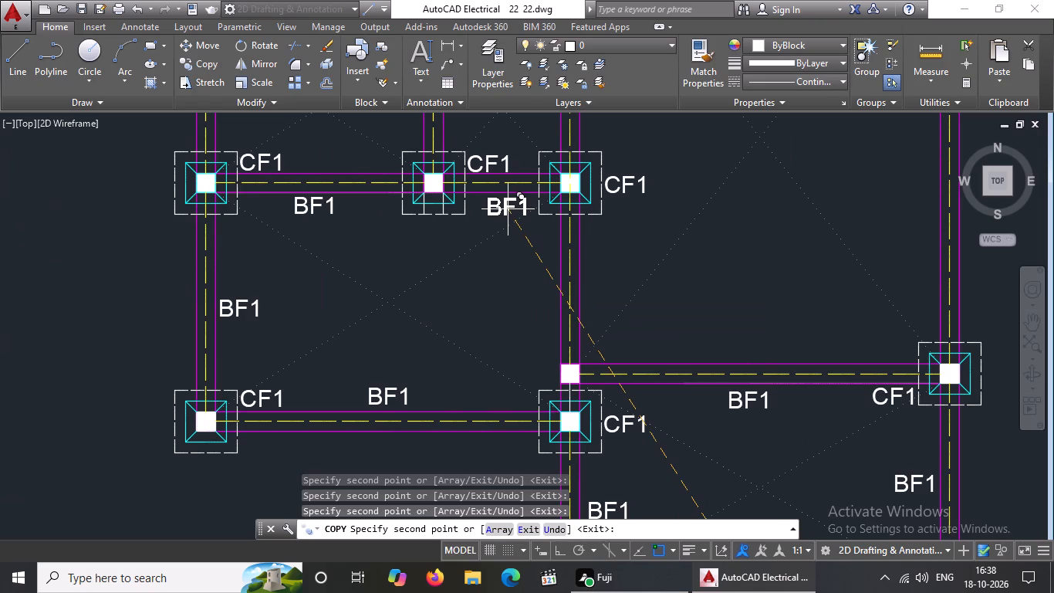
{"action": "left_click", "coordinate": [508, 208]}
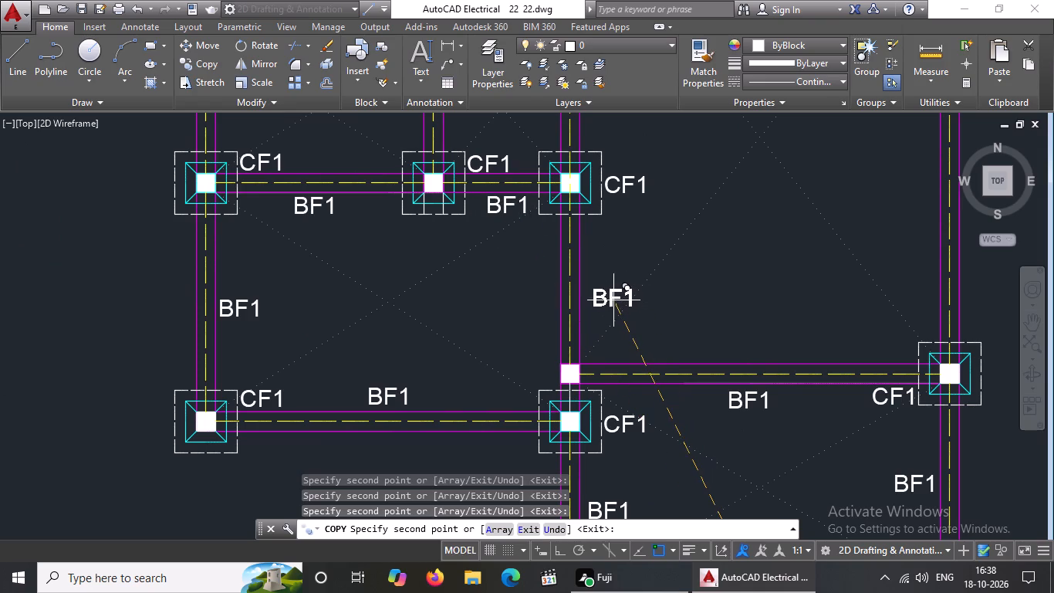
{"action": "left_click", "coordinate": [605, 286]}
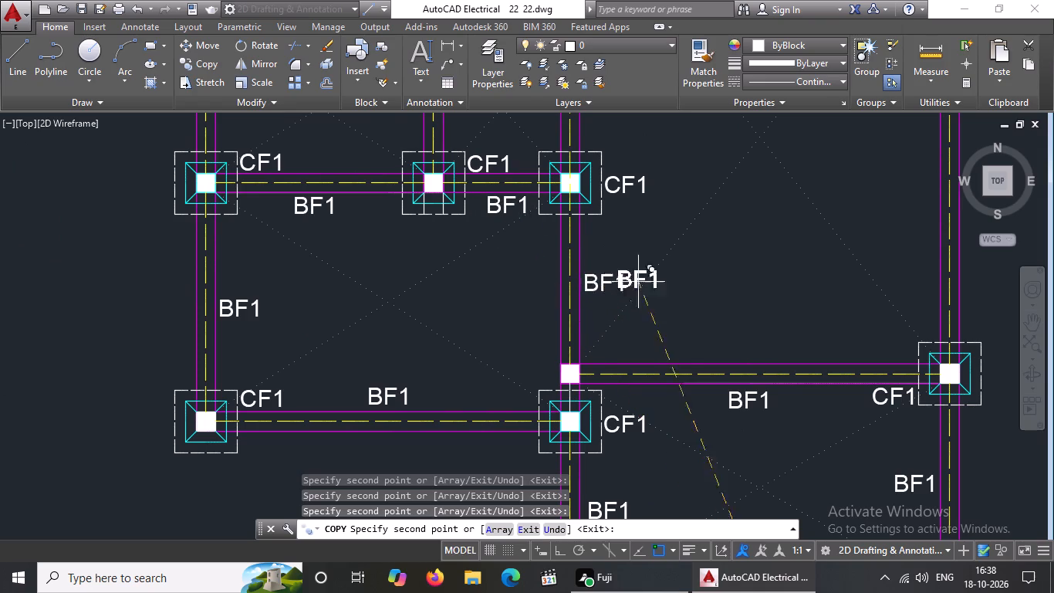
Place BF1 copies inside the large right-hand bay, left of its right-edge beam and below its top beam.
{"action": "scroll", "coordinate": [663, 281], "scroll_direction": "down", "scroll_amount": 2}
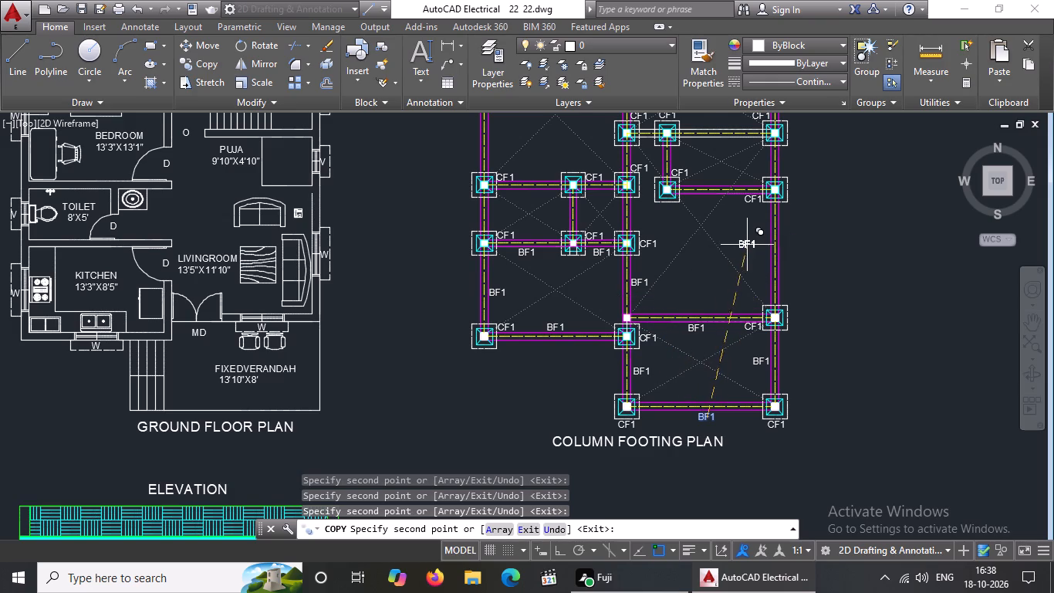
{"action": "scroll", "coordinate": [747, 245], "scroll_direction": "up", "scroll_amount": 1}
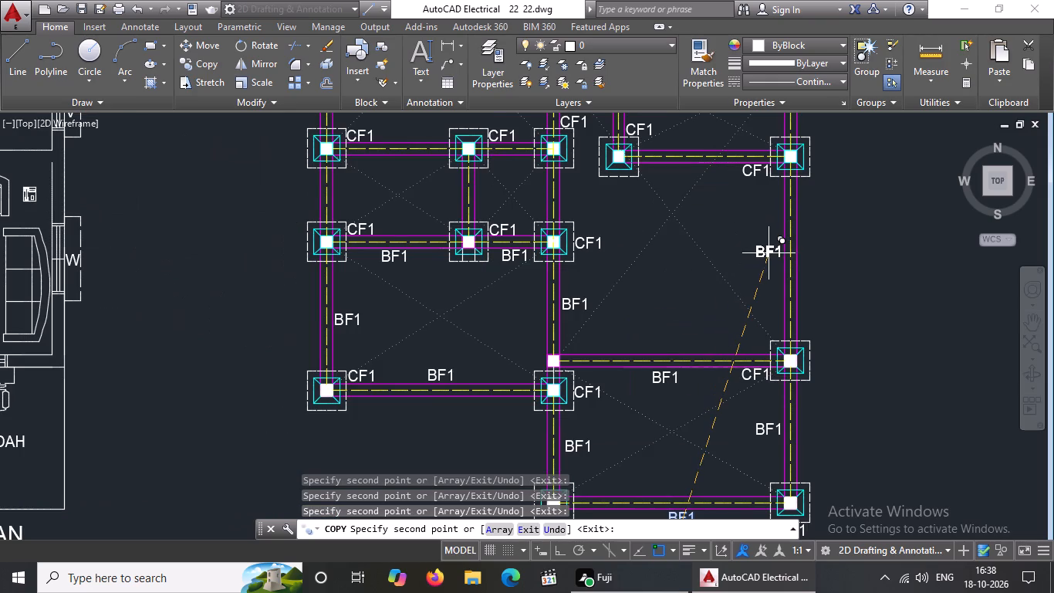
{"action": "left_click", "coordinate": [769, 253]}
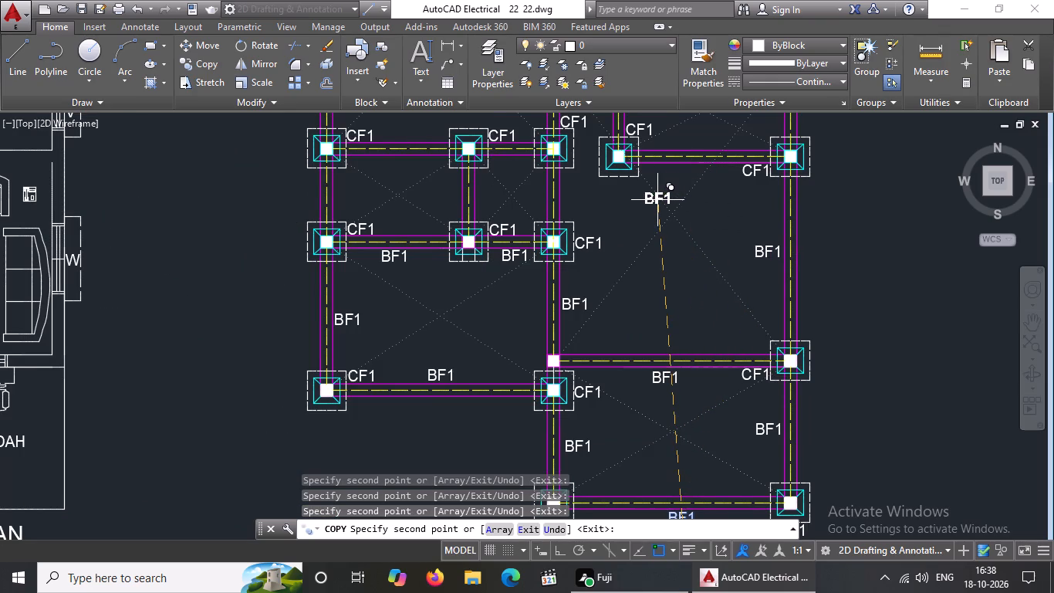
{"action": "middle_click_drag", "start_coordinate": [657, 239], "coordinate": [657, 307]}
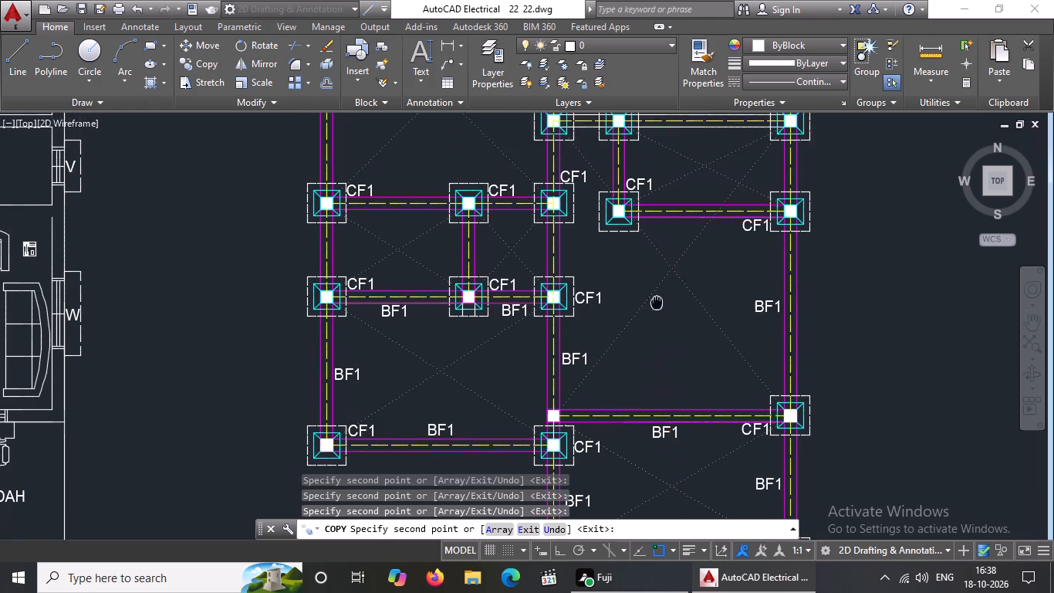
{"action": "middle_click_drag", "start_coordinate": [657, 307], "coordinate": [657, 337]}
{"action": "scroll", "coordinate": [684, 275], "scroll_direction": "up", "scroll_amount": 2}
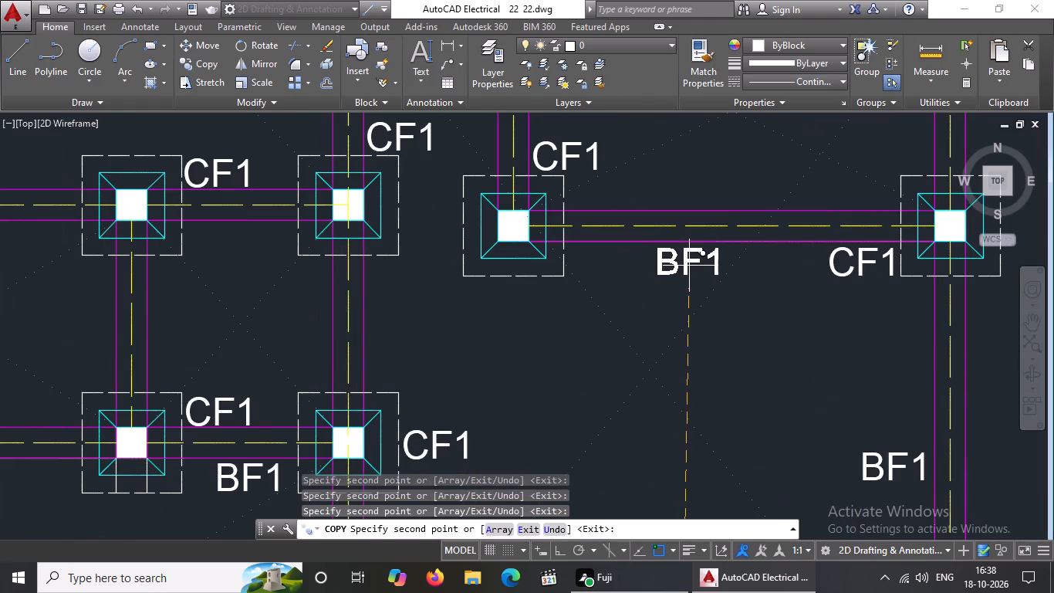
{"action": "left_click", "coordinate": [689, 266]}
Place BF1 copies right of the three short vertical beams in the left half and above the wider horizontal beam over them.
{"action": "scroll", "coordinate": [525, 298], "scroll_direction": "down", "scroll_amount": 2}
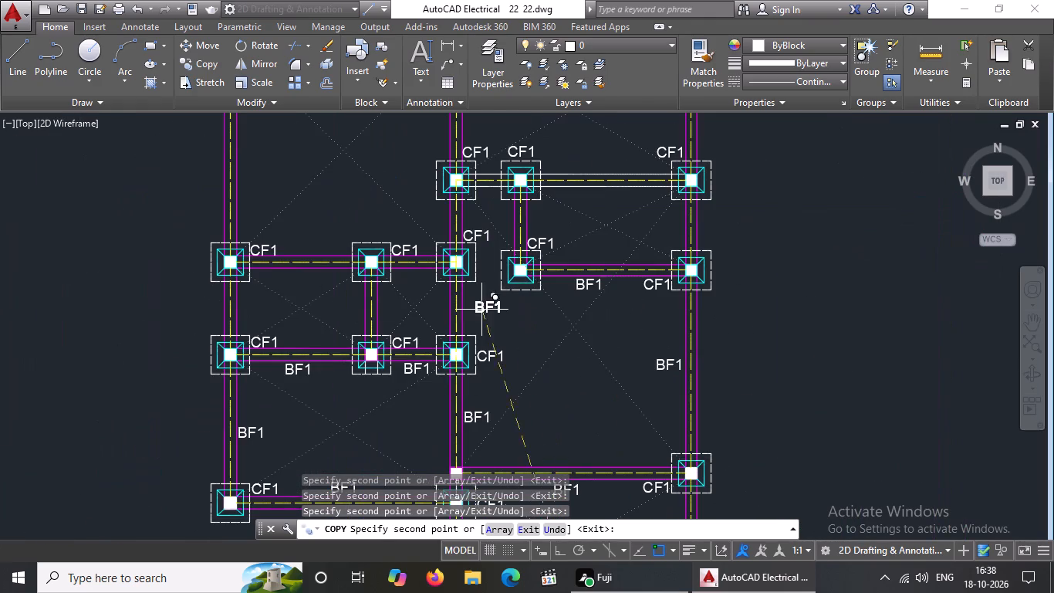
{"action": "scroll", "coordinate": [249, 306], "scroll_direction": "up", "scroll_amount": 1}
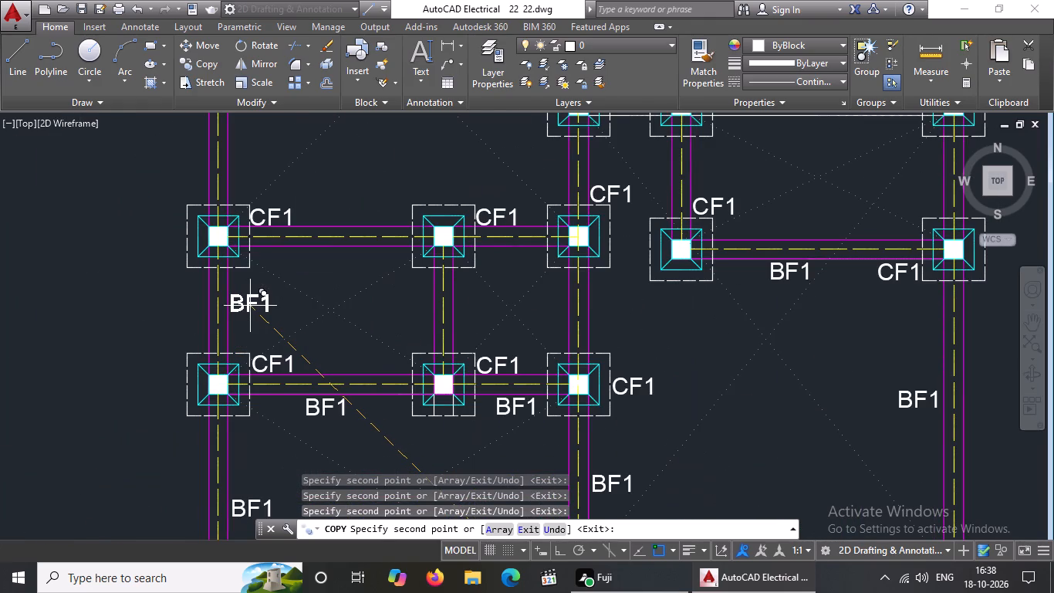
{"action": "left_click_drag", "start_coordinate": [250, 306], "coordinate": [258, 306]}
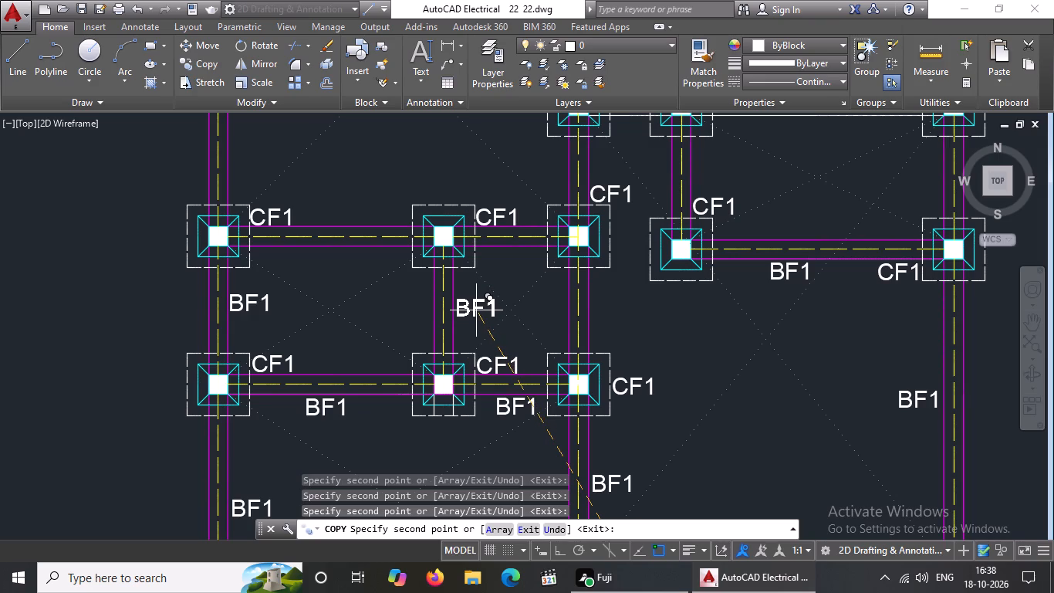
{"action": "left_click", "coordinate": [476, 310]}
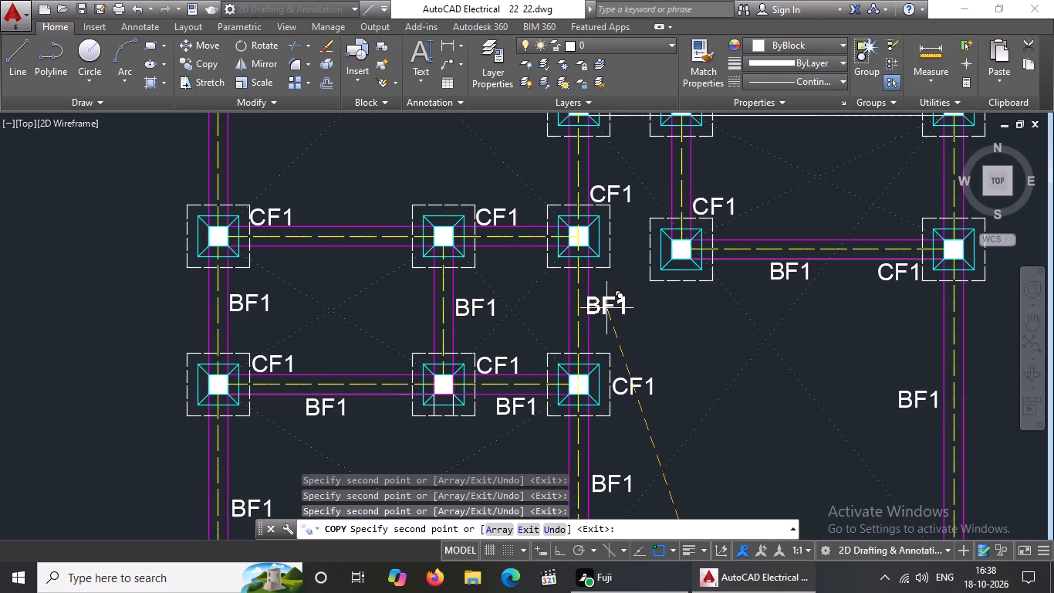
{"action": "left_click", "coordinate": [611, 312]}
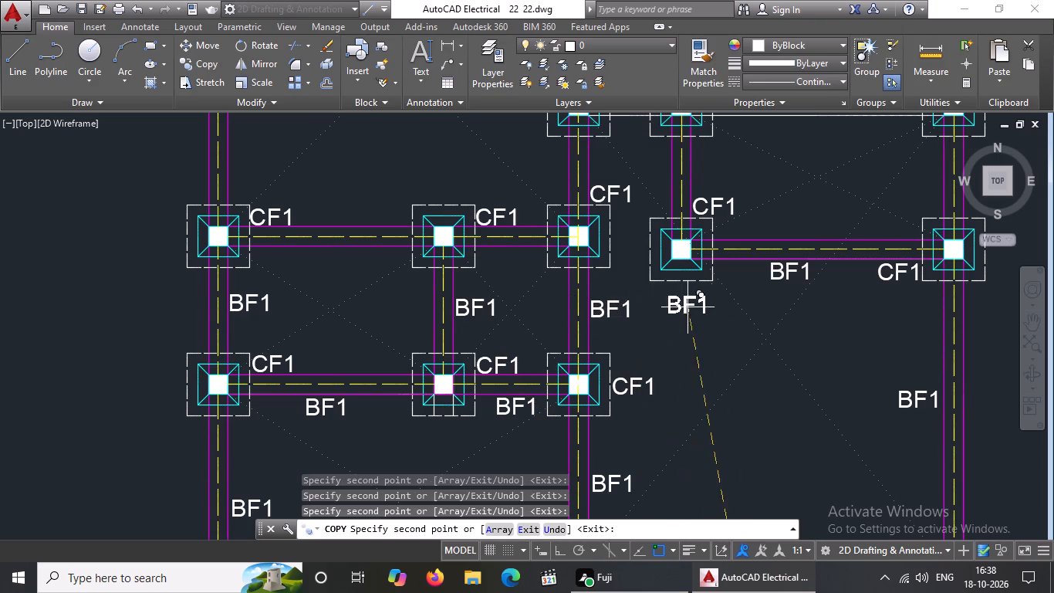
{"action": "scroll", "coordinate": [338, 259], "scroll_direction": "up", "scroll_amount": 2}
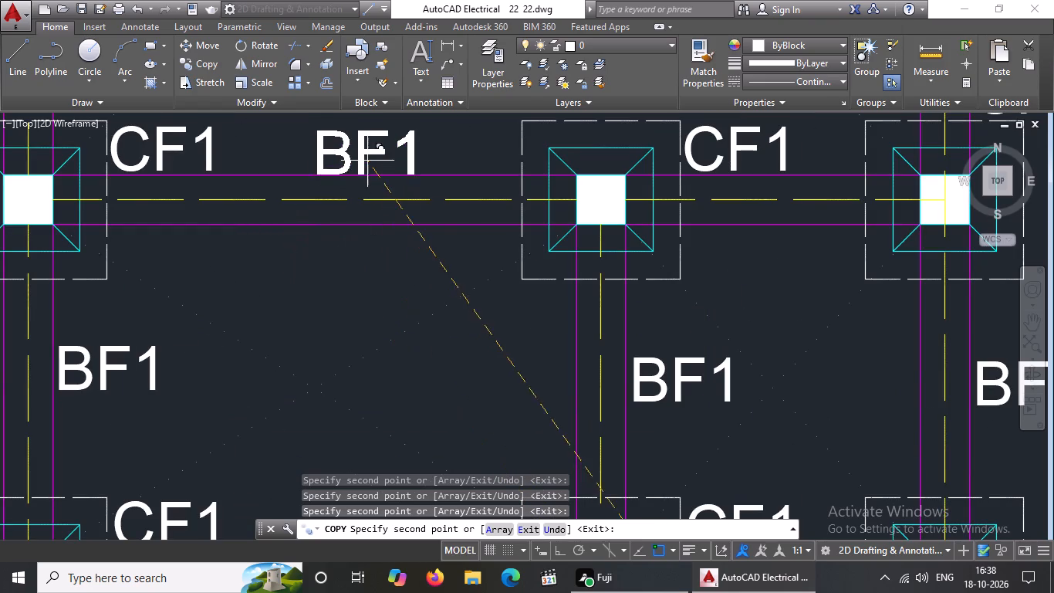
{"action": "left_click", "coordinate": [378, 155]}
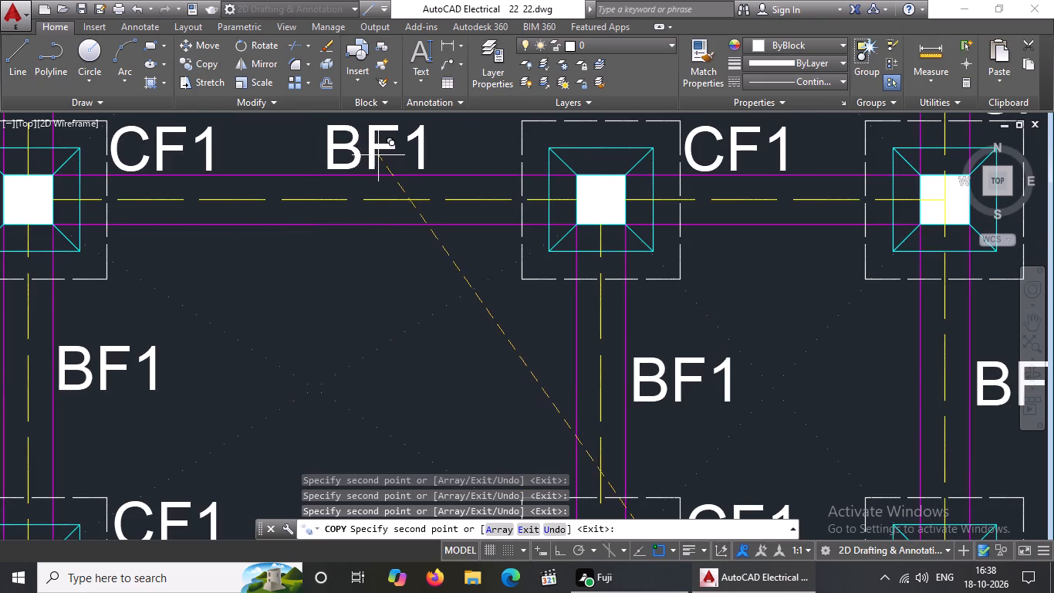
Place BF1 copies beside the upper-left bay's left beam, below the long second-row right-half beam, and right of the middle-line beam under that row.
{"action": "scroll", "coordinate": [535, 167], "scroll_direction": "down", "scroll_amount": 3}
{"action": "middle_click_drag", "start_coordinate": [745, 323], "coordinate": [745, 448]}
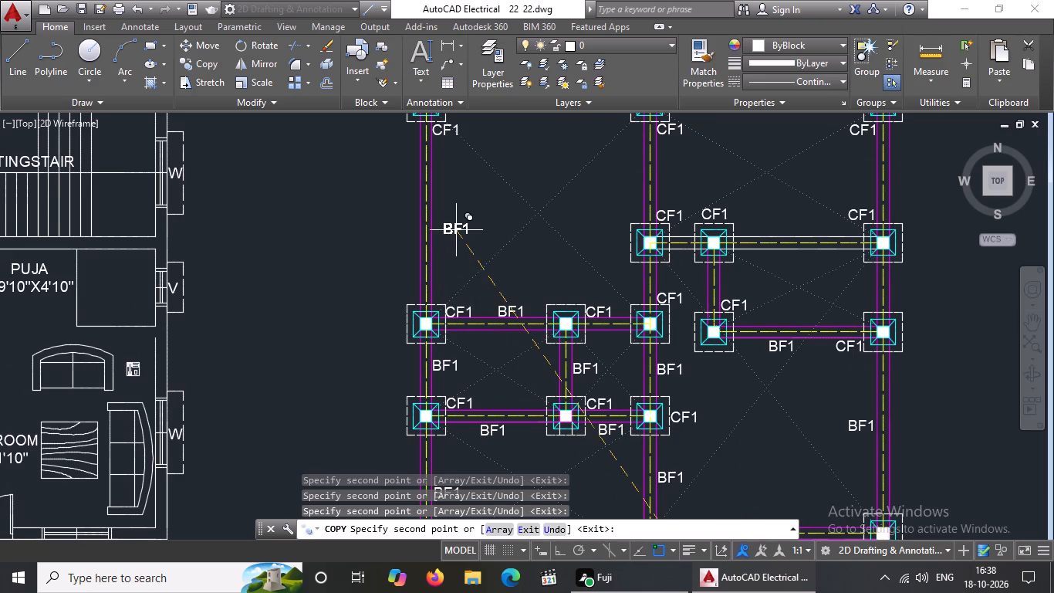
{"action": "left_click", "coordinate": [448, 223]}
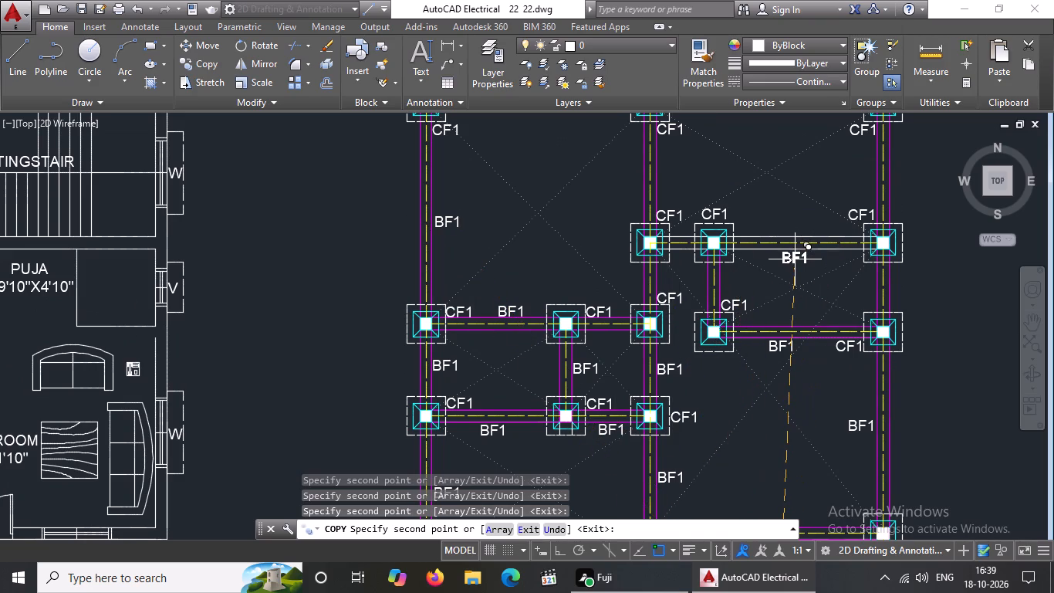
{"action": "left_click", "coordinate": [795, 259]}
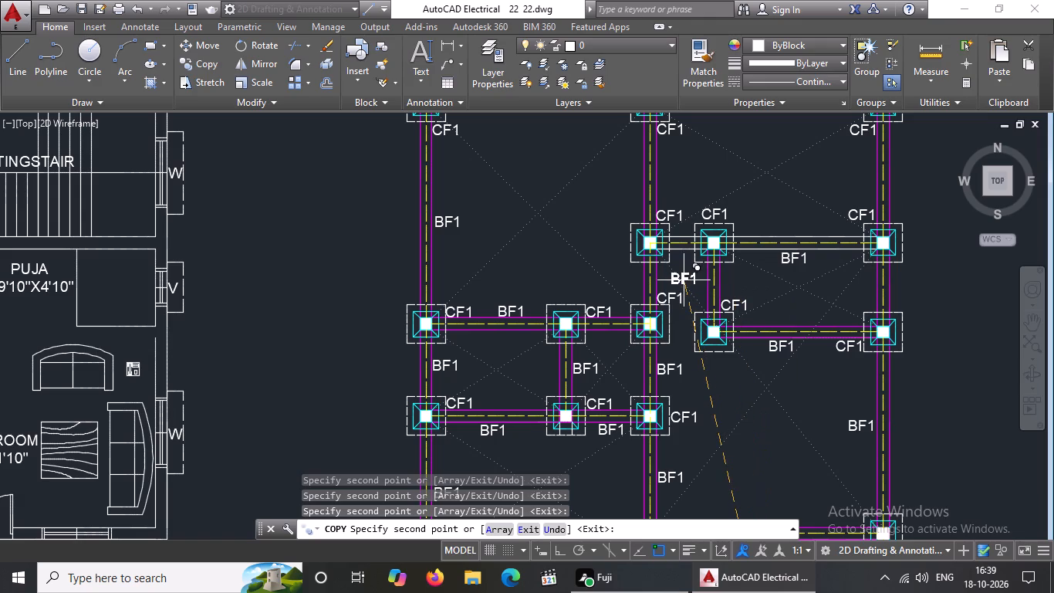
{"action": "left_click", "coordinate": [684, 280]}
Place BF1 copies right of the uppermost middle-line beam and below both beams of the top row.
{"action": "middle_click_drag", "start_coordinate": [730, 187], "coordinate": [726, 307]}
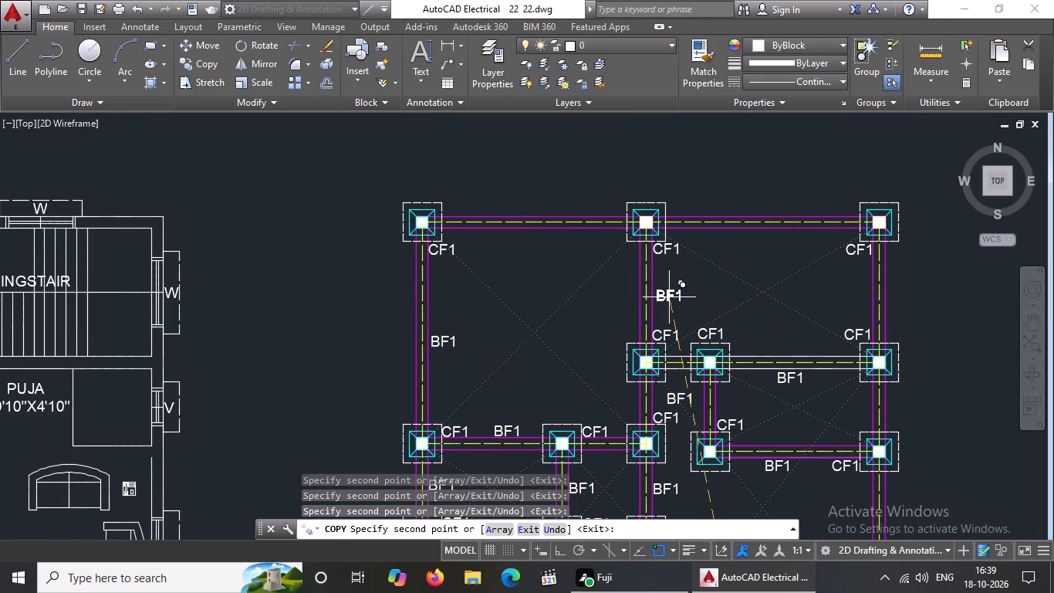
{"action": "left_click", "coordinate": [669, 298]}
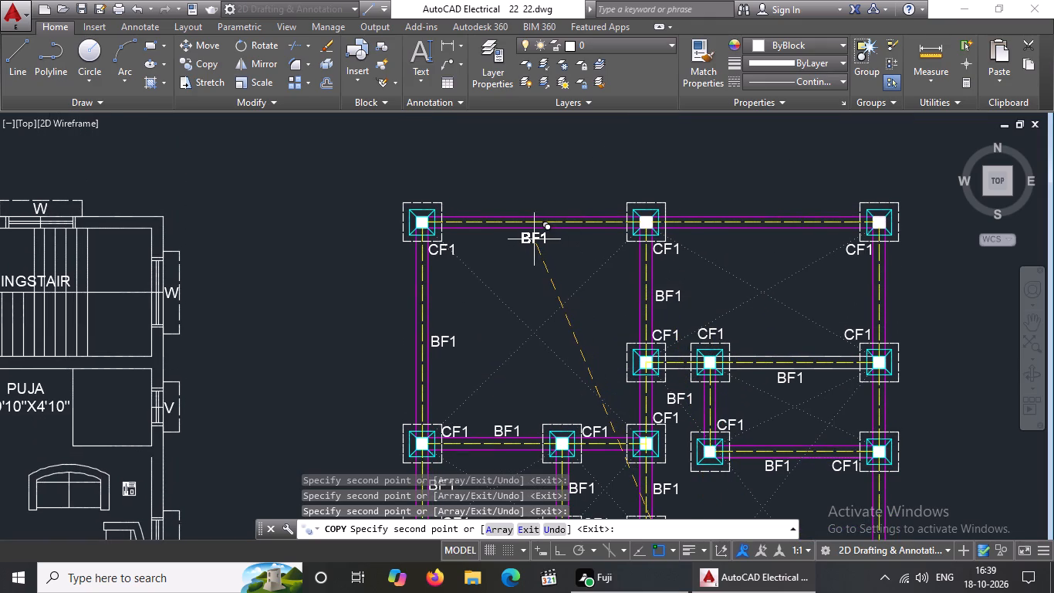
{"action": "left_click", "coordinate": [533, 239]}
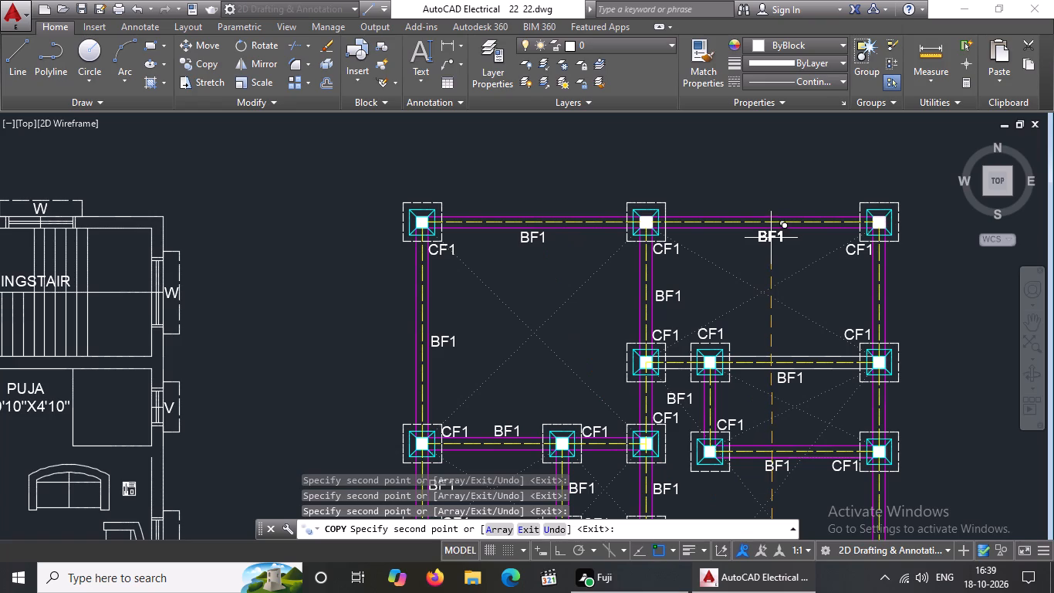
{"action": "left_click", "coordinate": [771, 238]}
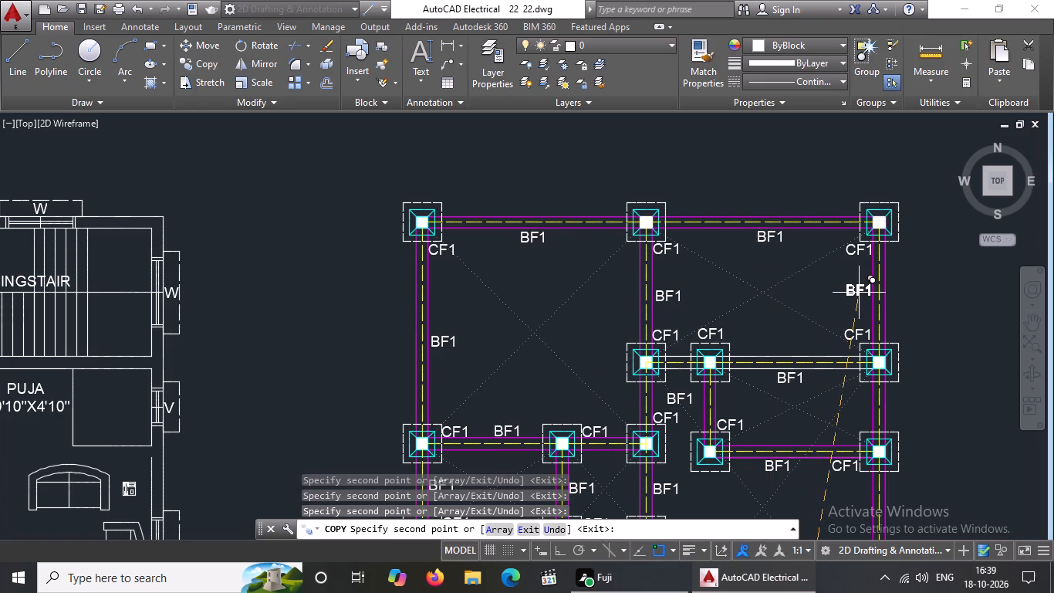
Place a BF1 copy inside the top-right bay beside its right-edge beam, and finish copying.
{"action": "left_click", "coordinate": [857, 294]}
{"action": "scroll", "coordinate": [789, 387], "scroll_direction": "down", "scroll_amount": 1}
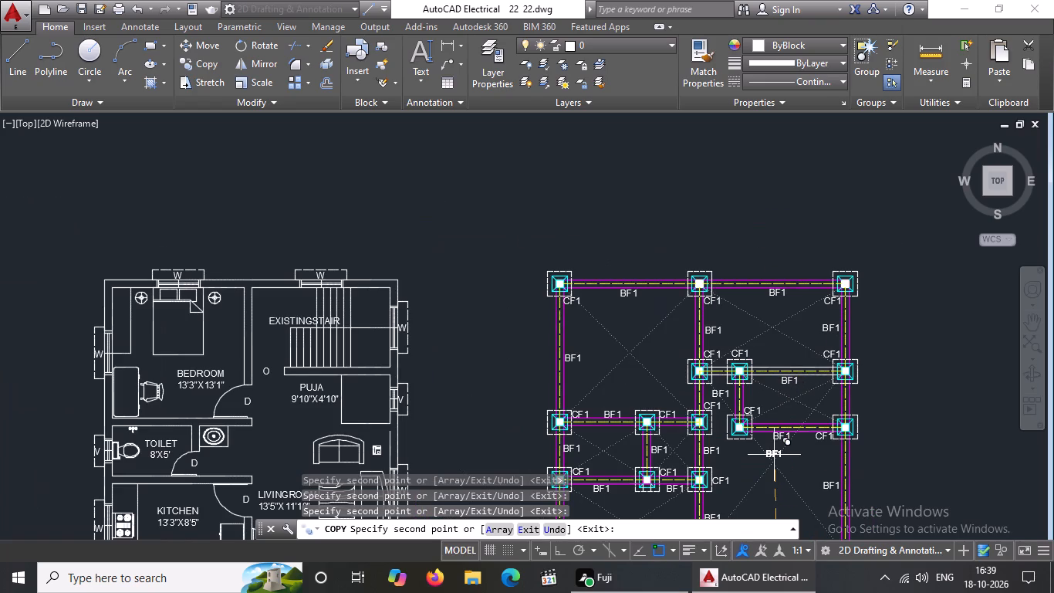
{"action": "key", "text": "Escape"}
Colour the three remaining white edge lines of the second-row beam in the footing plan's right half Magenta.
{"action": "scroll", "coordinate": [781, 395], "scroll_direction": "up", "scroll_amount": 3}
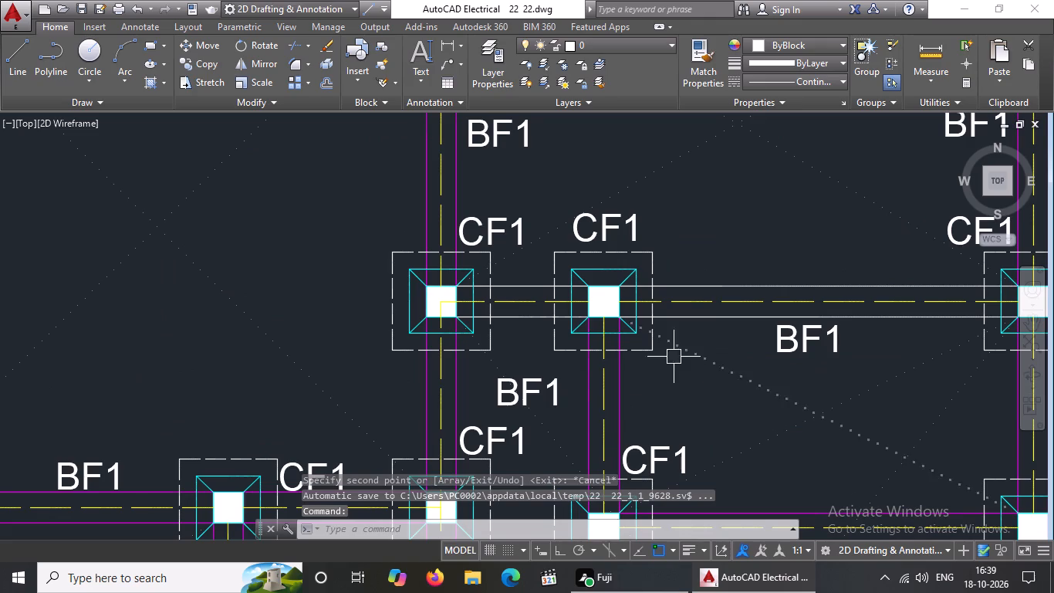
{"action": "left_click", "coordinate": [515, 316]}
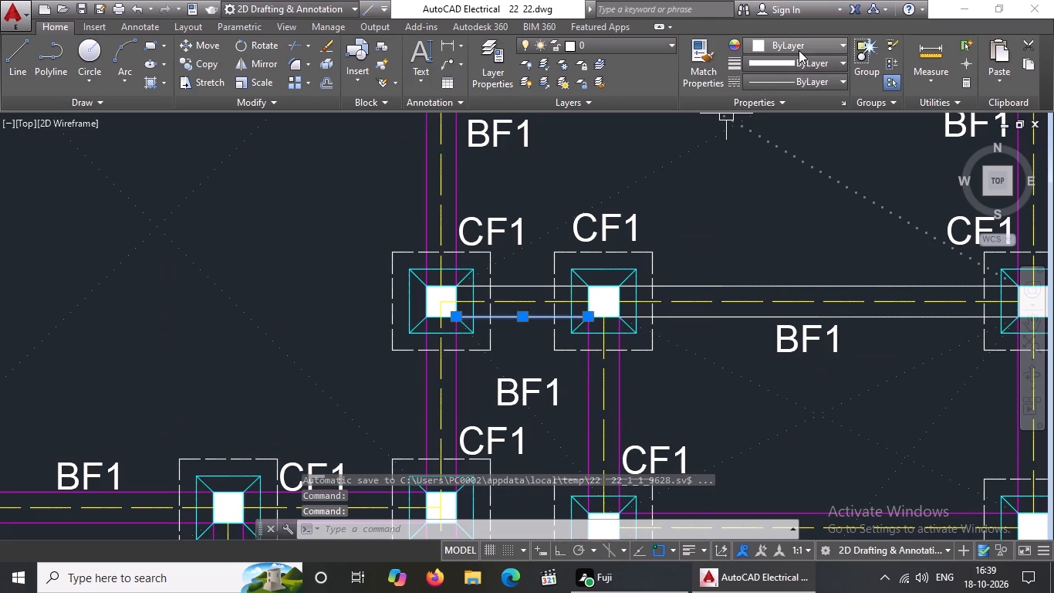
{"action": "left_click", "coordinate": [800, 49]}
{"action": "left_click", "coordinate": [829, 198]}
{"action": "key", "text": "Escape"}
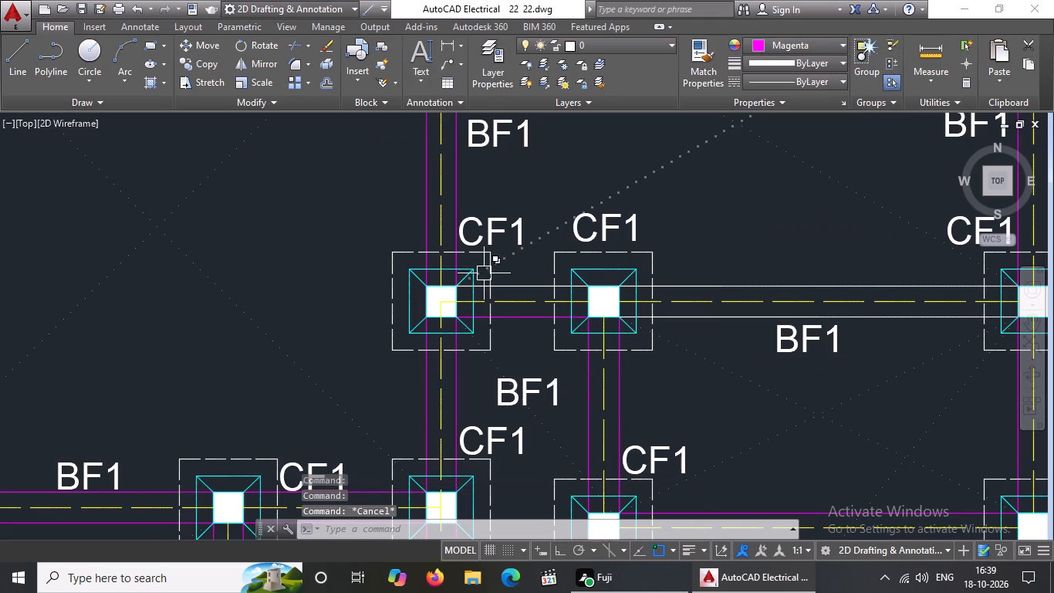
{"action": "left_click", "coordinate": [513, 286]}
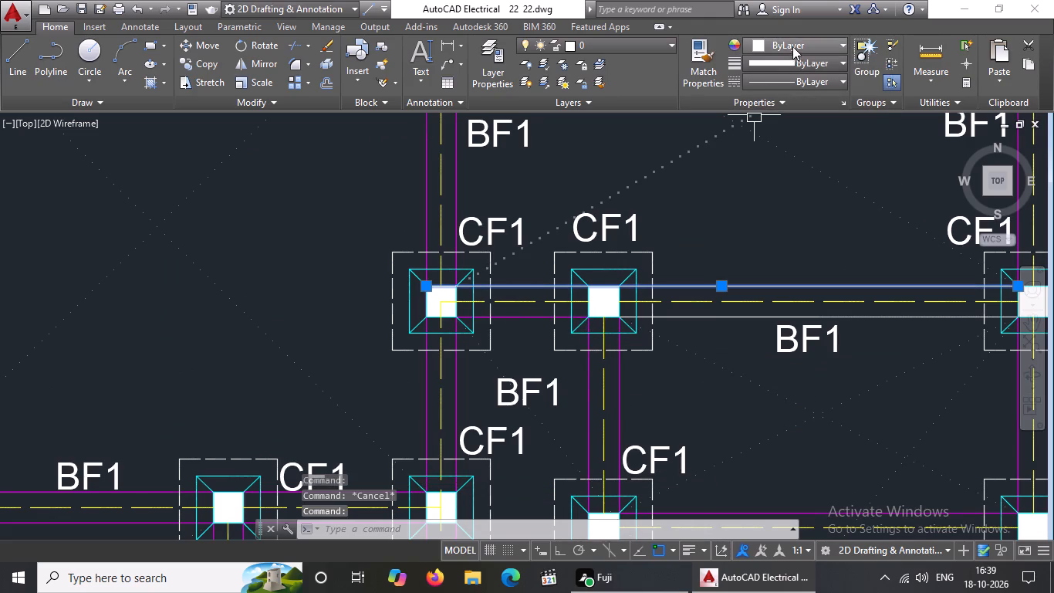
{"action": "left_click", "coordinate": [793, 46]}
{"action": "left_click", "coordinate": [829, 202]}
{"action": "key", "text": "Escape"}
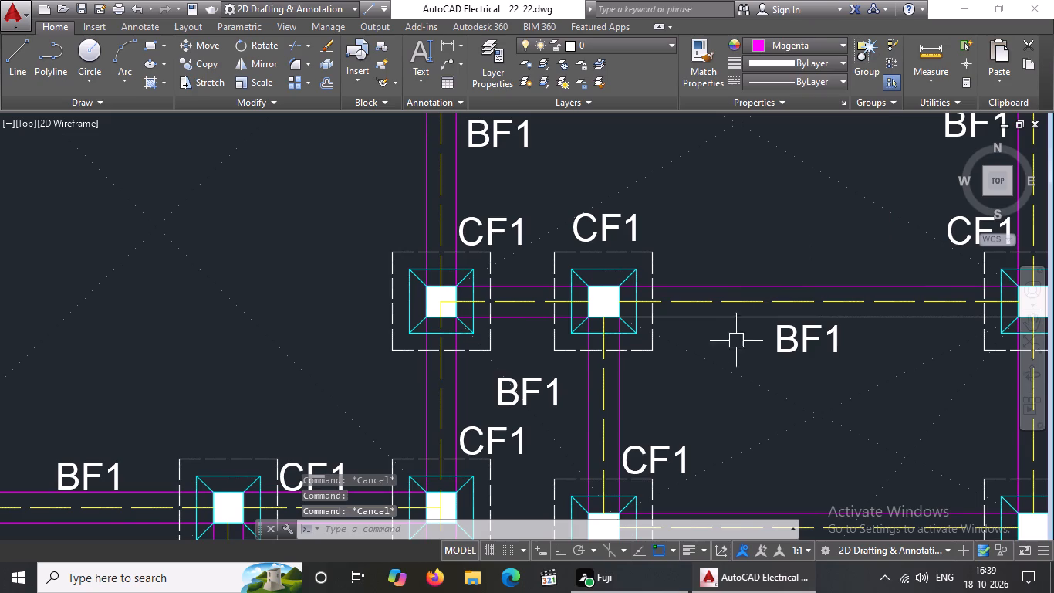
{"action": "left_click", "coordinate": [728, 322]}
{"action": "left_click", "coordinate": [809, 40]}
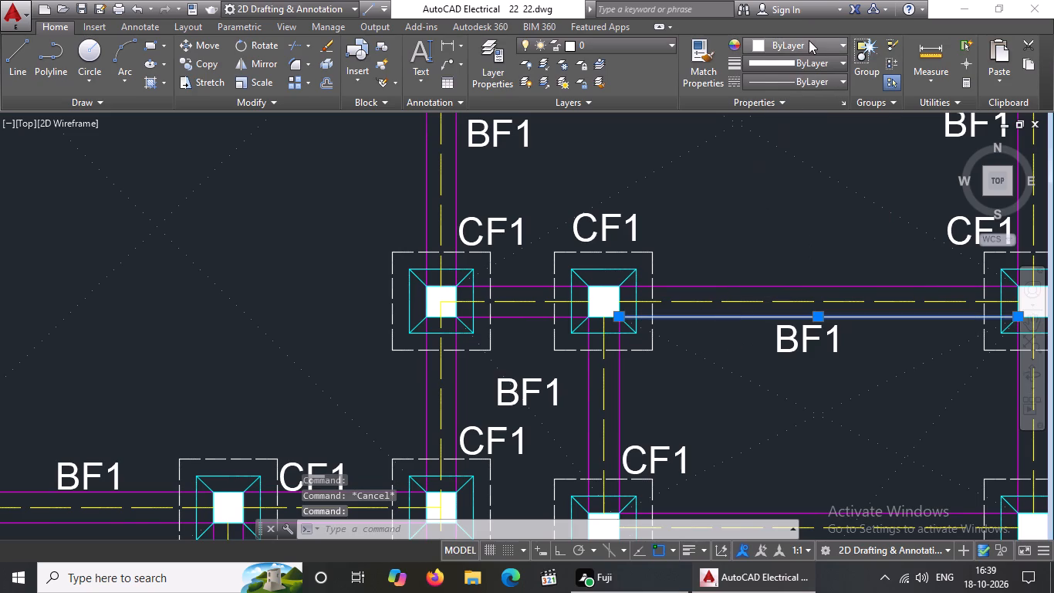
{"action": "left_click", "coordinate": [828, 202]}
{"action": "scroll", "coordinate": [776, 262], "scroll_direction": "down", "scroll_amount": 2}
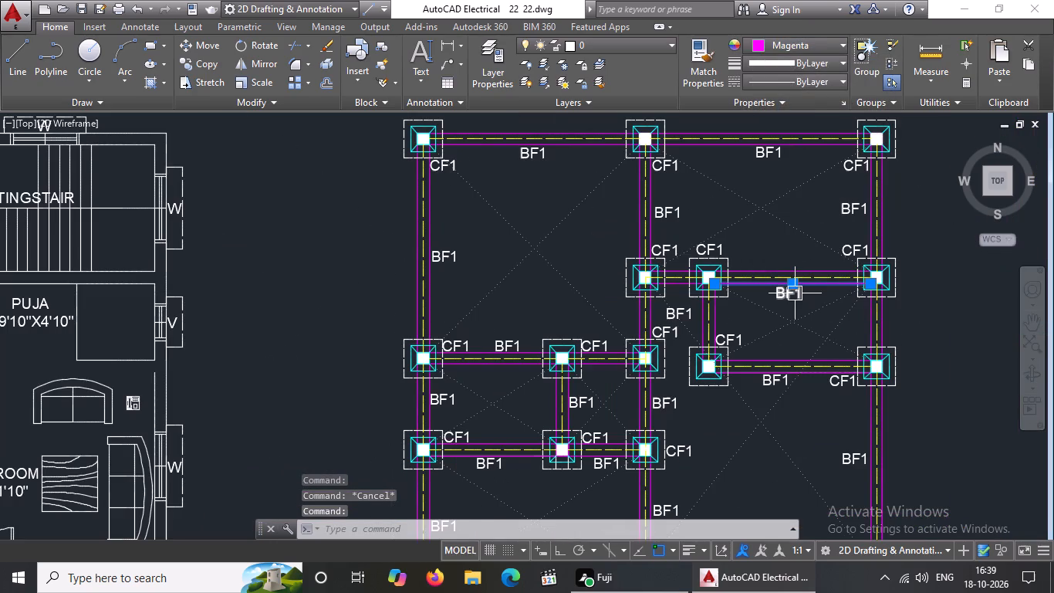
{"action": "key", "text": "Escape"}
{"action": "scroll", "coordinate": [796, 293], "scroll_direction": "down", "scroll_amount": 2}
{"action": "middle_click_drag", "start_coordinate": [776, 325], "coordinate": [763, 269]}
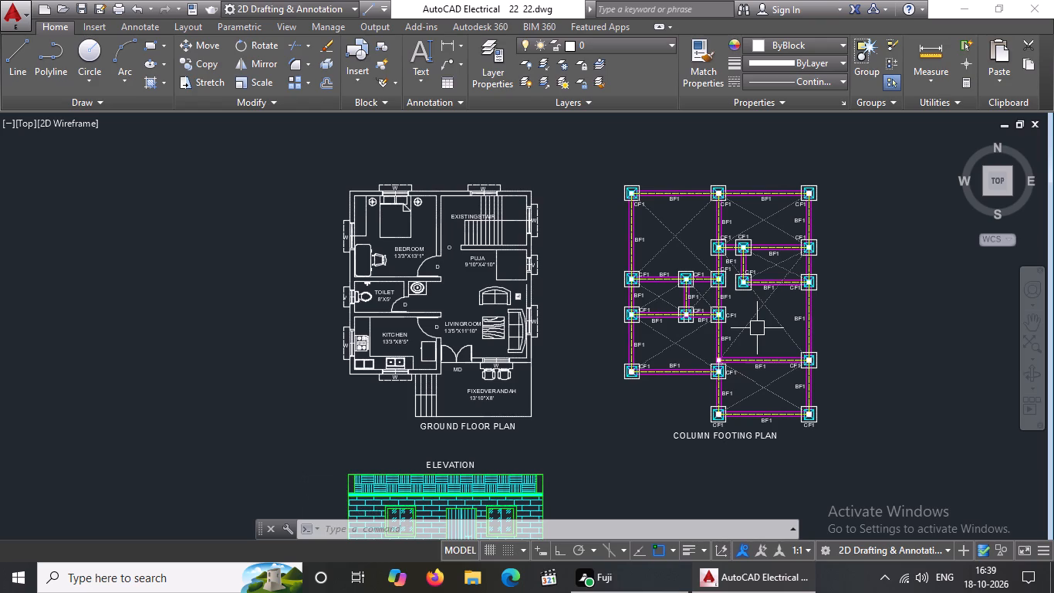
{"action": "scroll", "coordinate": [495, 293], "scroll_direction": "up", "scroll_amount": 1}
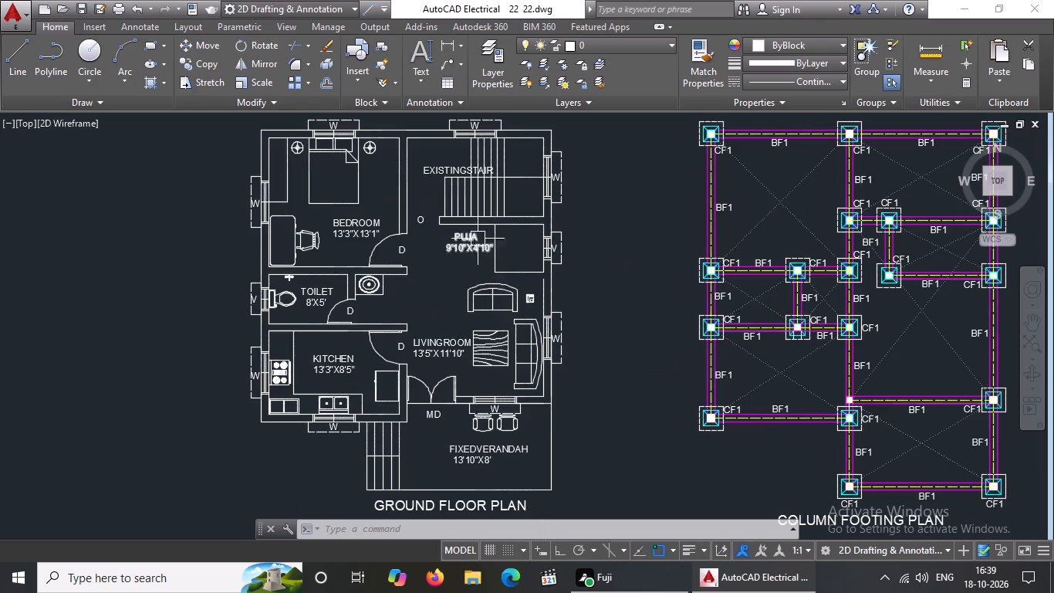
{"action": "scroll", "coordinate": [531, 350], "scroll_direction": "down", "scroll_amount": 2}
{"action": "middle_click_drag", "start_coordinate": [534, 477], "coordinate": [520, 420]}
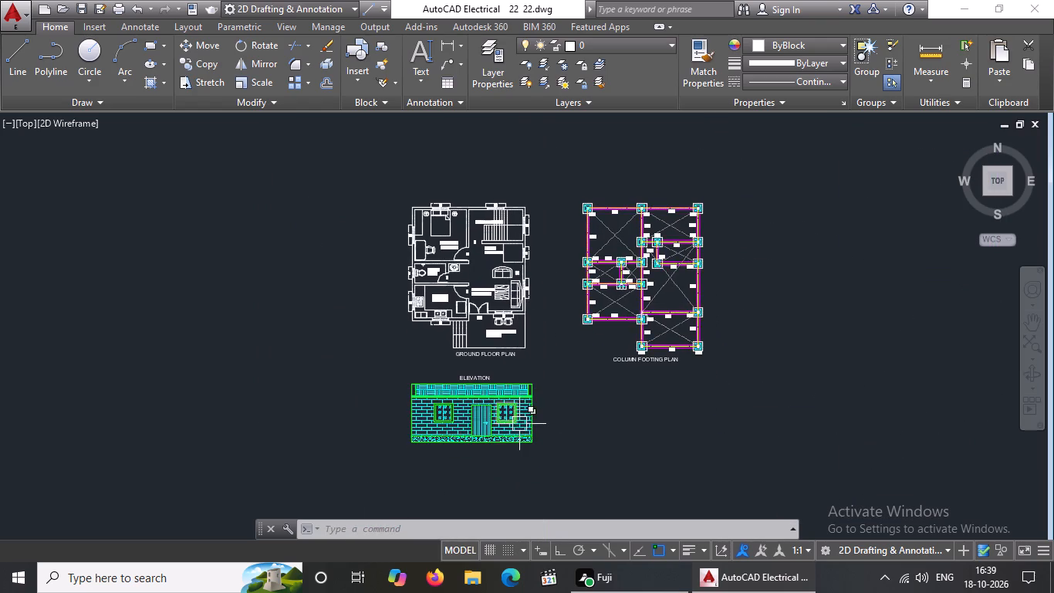
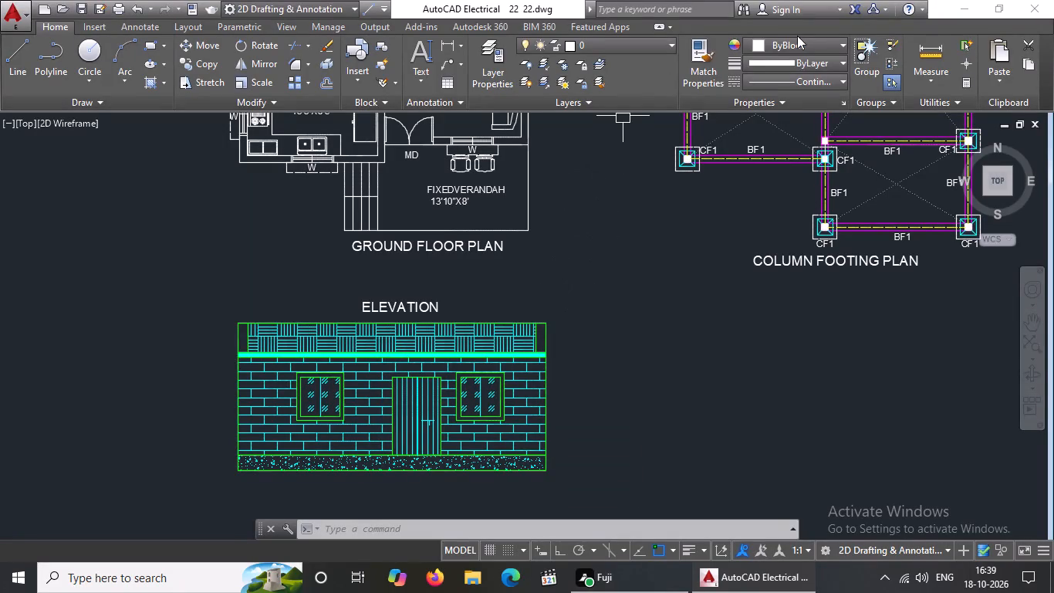
Add a vertical linear dimension to the height of the speckled plinth strip, beside the elevation's right edge.
{"action": "left_click", "coordinate": [449, 45]}
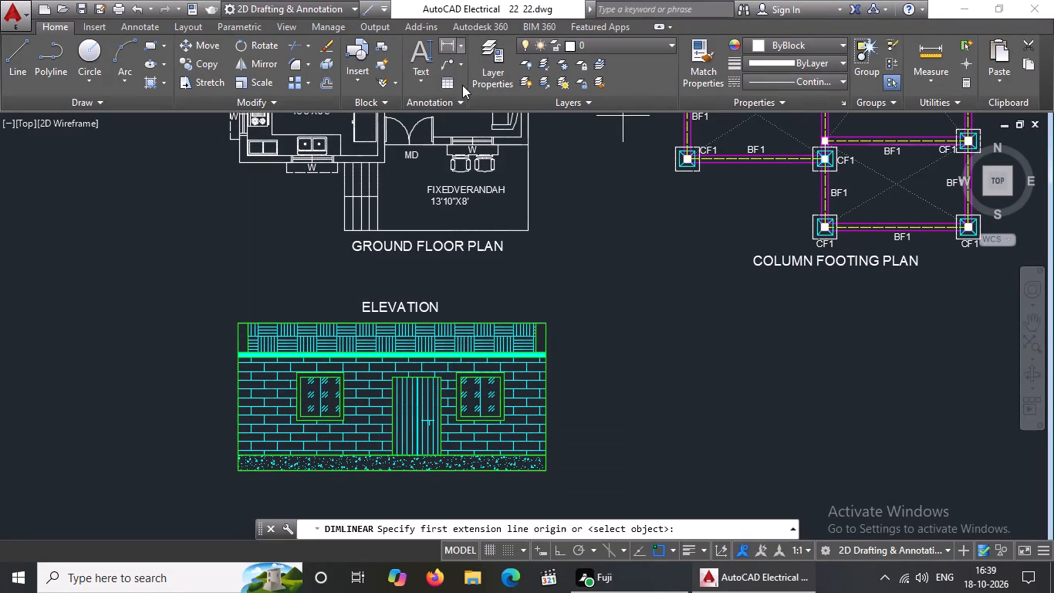
{"action": "left_click", "coordinate": [544, 470]}
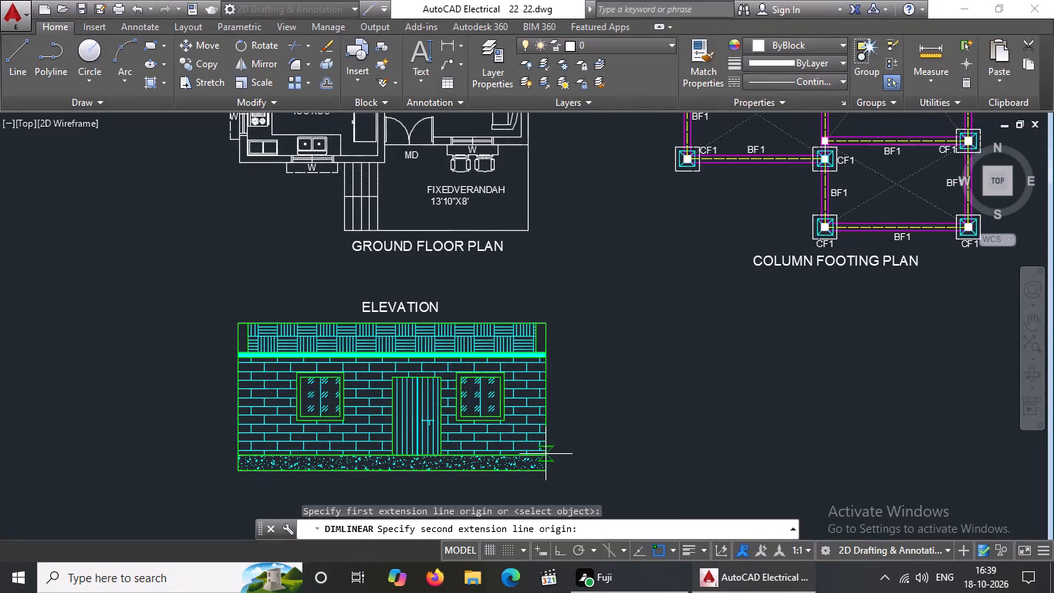
{"action": "left_click", "coordinate": [546, 459]}
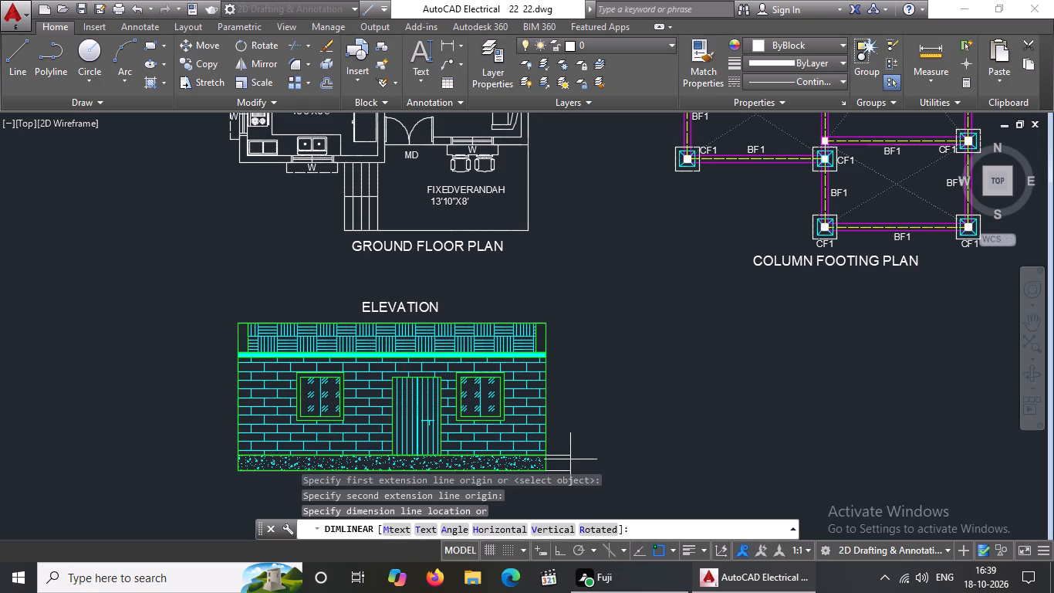
{"action": "scroll", "coordinate": [571, 459], "scroll_direction": "up", "scroll_amount": 2}
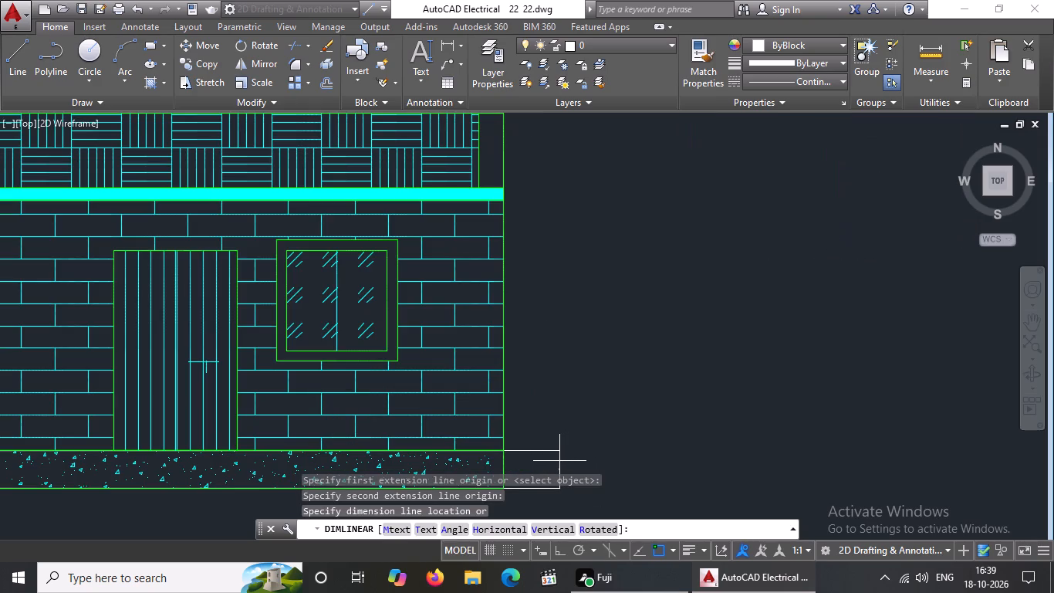
{"action": "left_click", "coordinate": [553, 464]}
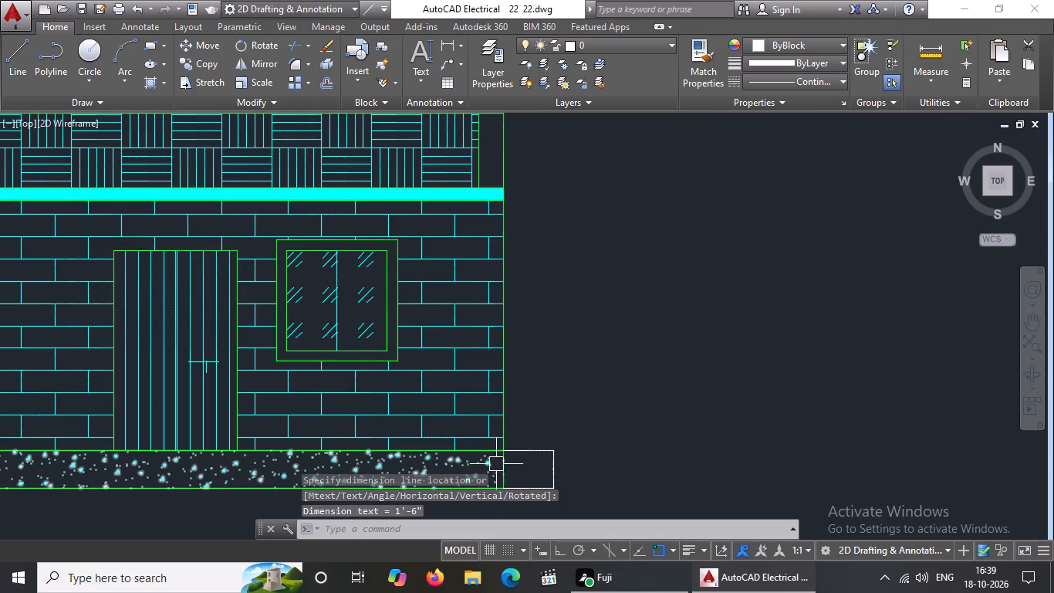
With Ortho on, dimension the brick wall's height from the plinth top to the slab band's underside, in line with the plinth dimension.
{"action": "scroll", "coordinate": [546, 456], "scroll_direction": "down", "scroll_amount": 2}
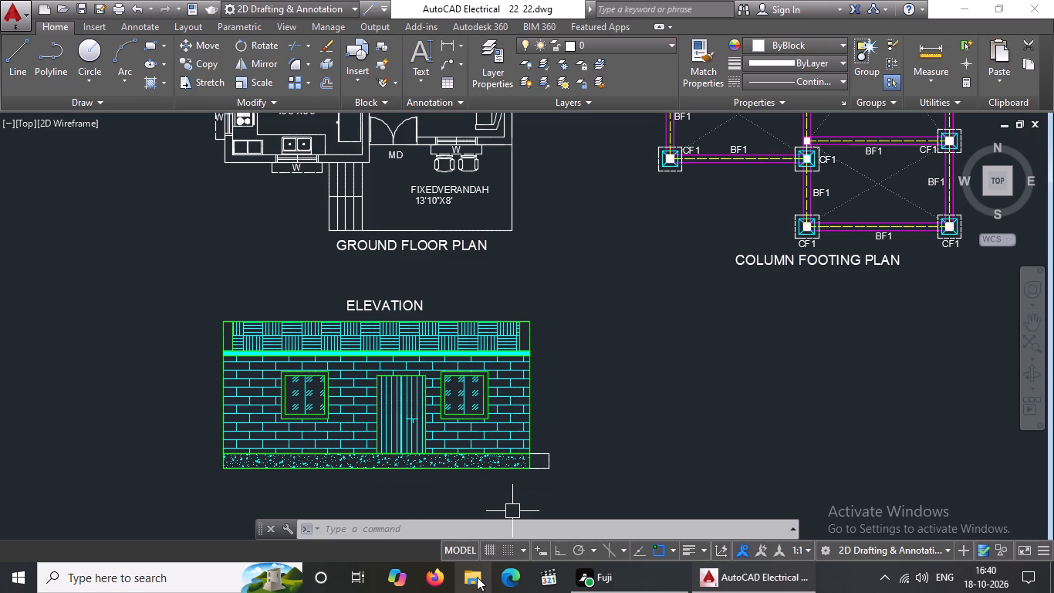
{"action": "left_click", "coordinate": [447, 46]}
{"action": "scroll", "coordinate": [527, 456], "scroll_direction": "up", "scroll_amount": 2}
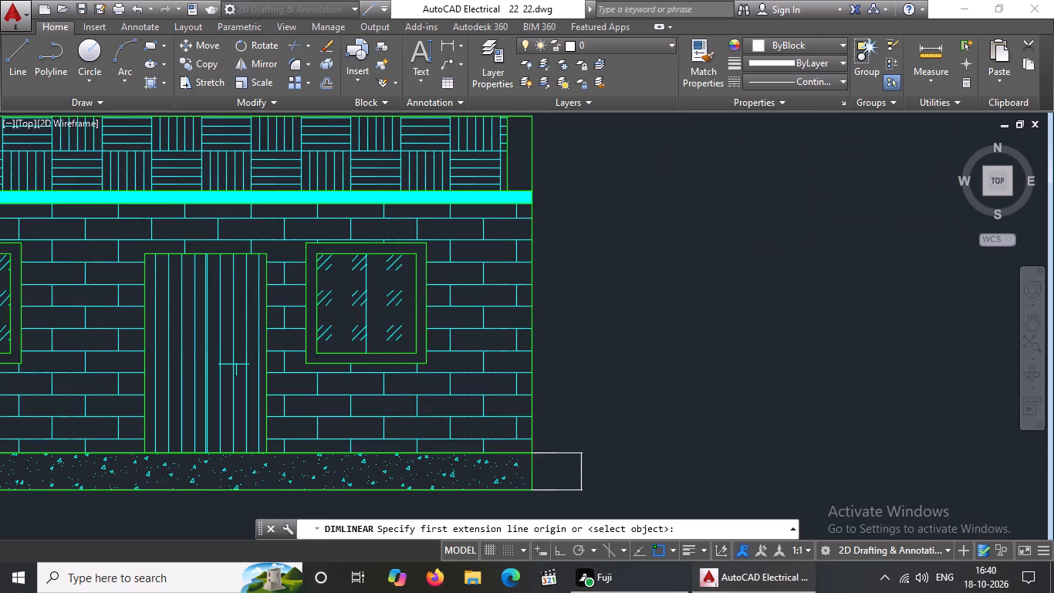
{"action": "left_click", "coordinate": [532, 452]}
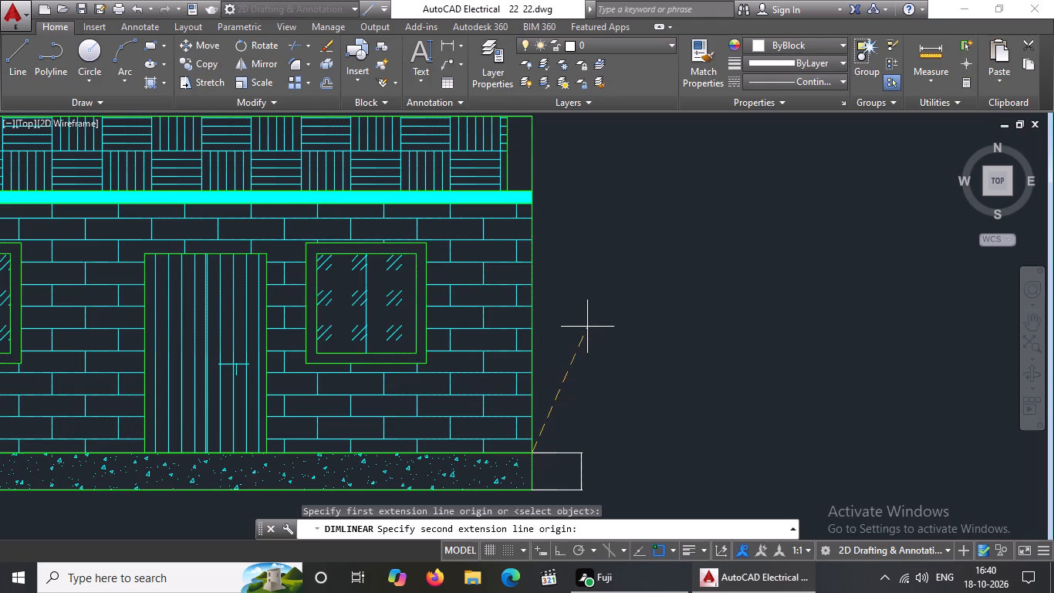
{"action": "scroll", "coordinate": [585, 326], "scroll_direction": "down", "scroll_amount": 2}
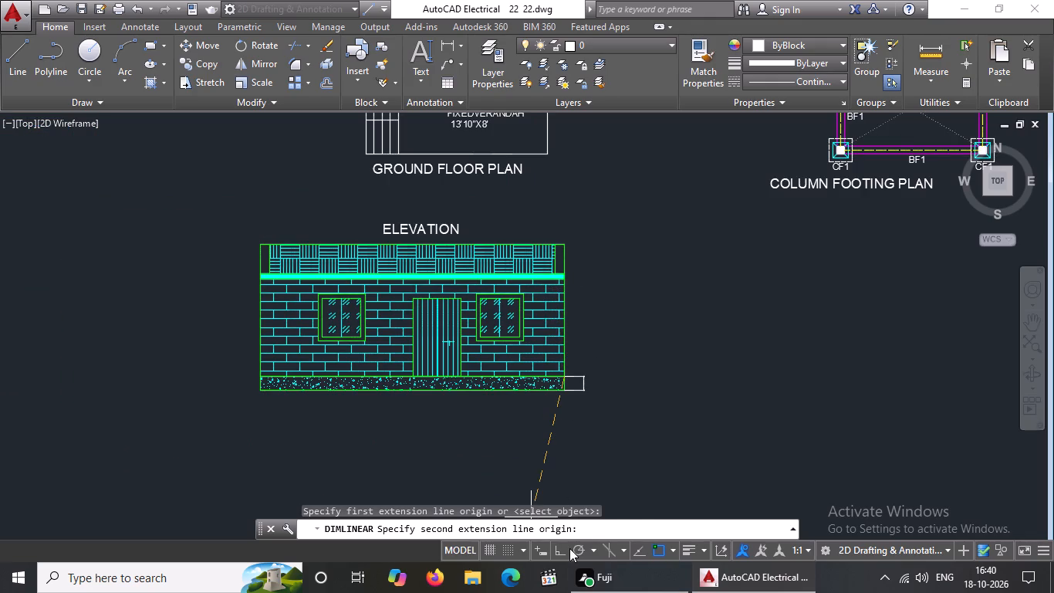
{"action": "left_click", "coordinate": [569, 548]}
{"action": "left_click", "coordinate": [566, 547]}
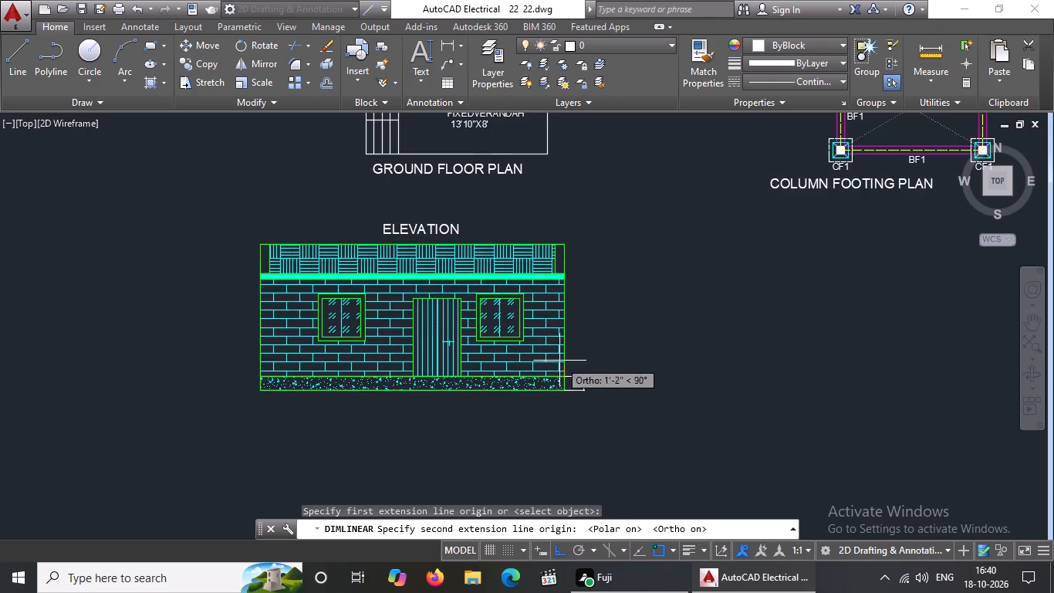
{"action": "scroll", "coordinate": [560, 289], "scroll_direction": "up", "scroll_amount": 2}
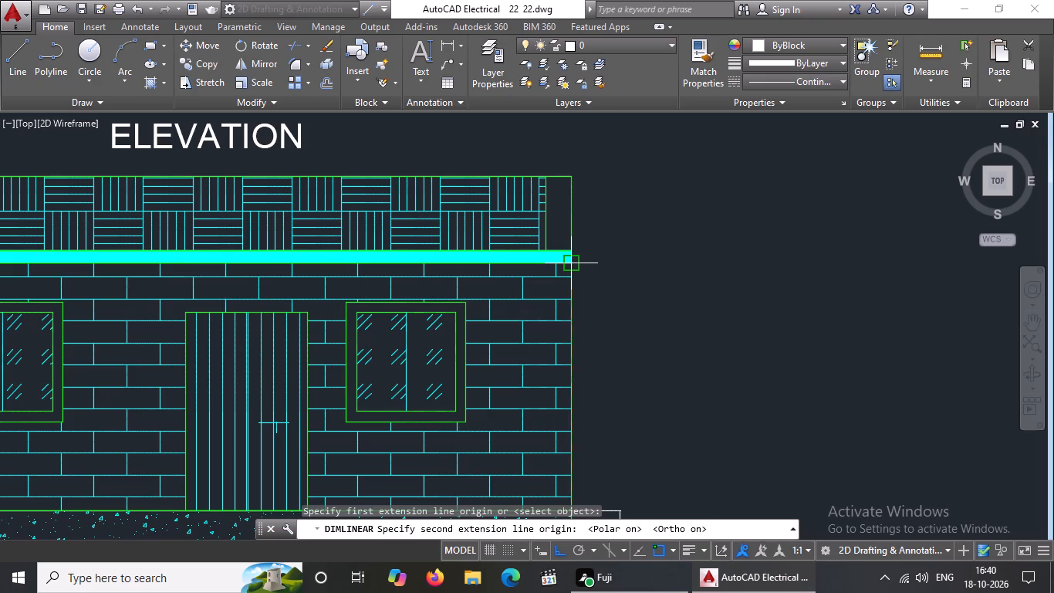
{"action": "left_click", "coordinate": [569, 264]}
{"action": "scroll", "coordinate": [617, 273], "scroll_direction": "down", "scroll_amount": 1}
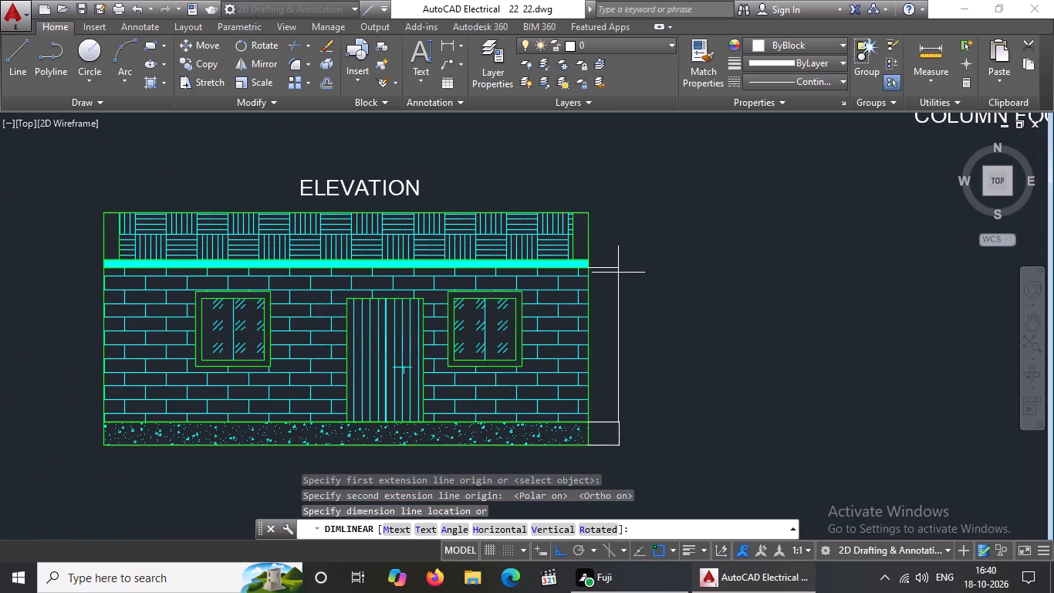
{"action": "left_click", "coordinate": [619, 272]}
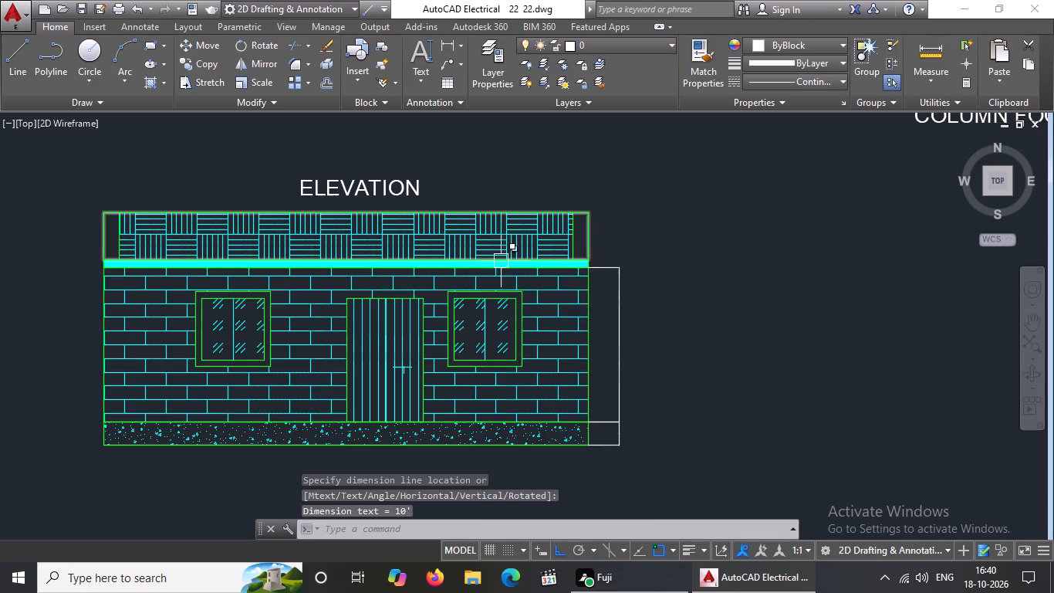
Add a vertical linear dimension to the thickness of the solid cyan slab band, aligned with the wall dimension.
{"action": "left_click", "coordinate": [443, 47]}
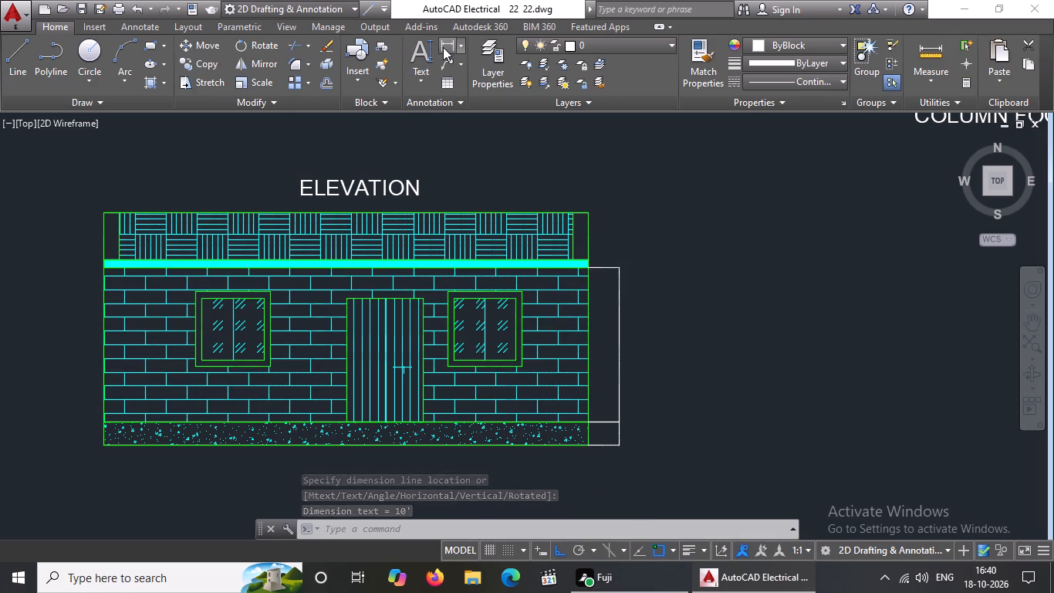
{"action": "scroll", "coordinate": [600, 273], "scroll_direction": "up", "scroll_amount": 2}
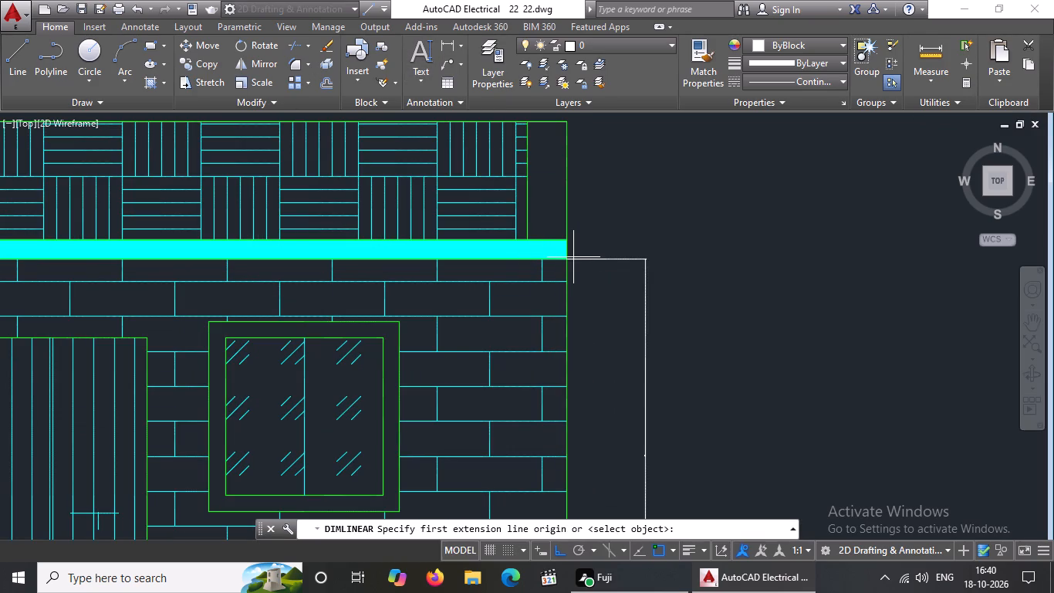
{"action": "left_click", "coordinate": [568, 259]}
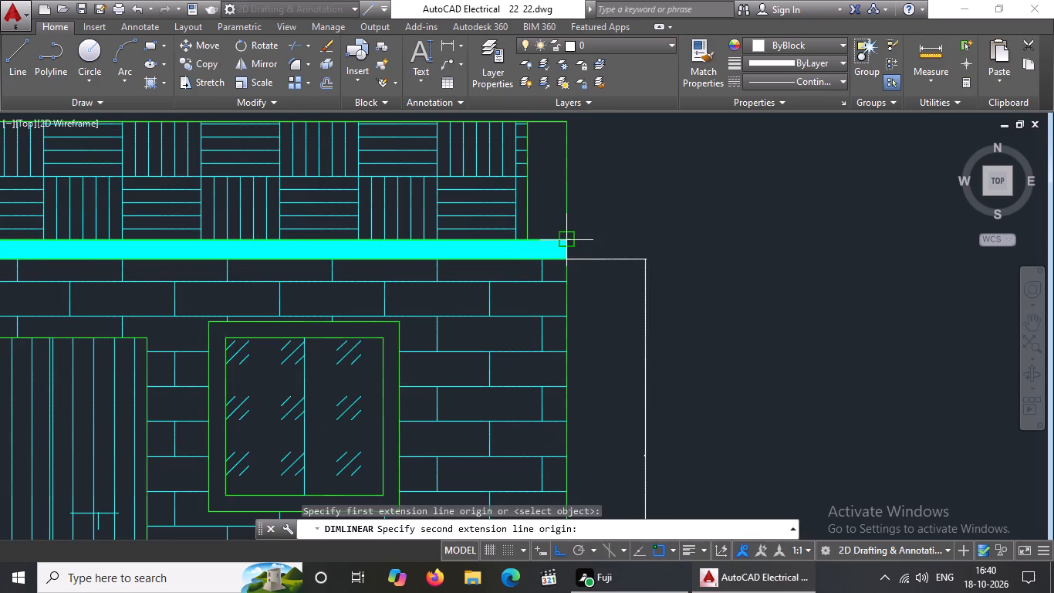
{"action": "left_click", "coordinate": [565, 239]}
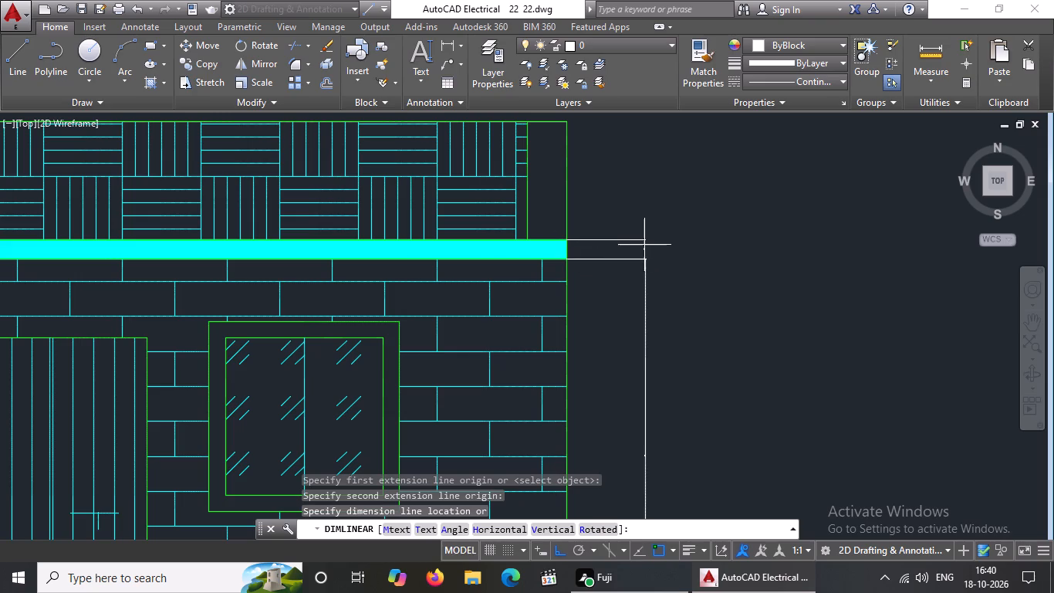
{"action": "left_click", "coordinate": [645, 245]}
Add a vertical linear dimension to the parapet's height, from the slab band's top to the elevation's top corner, aligned with the others.
{"action": "scroll", "coordinate": [645, 245], "scroll_direction": "down", "scroll_amount": 3}
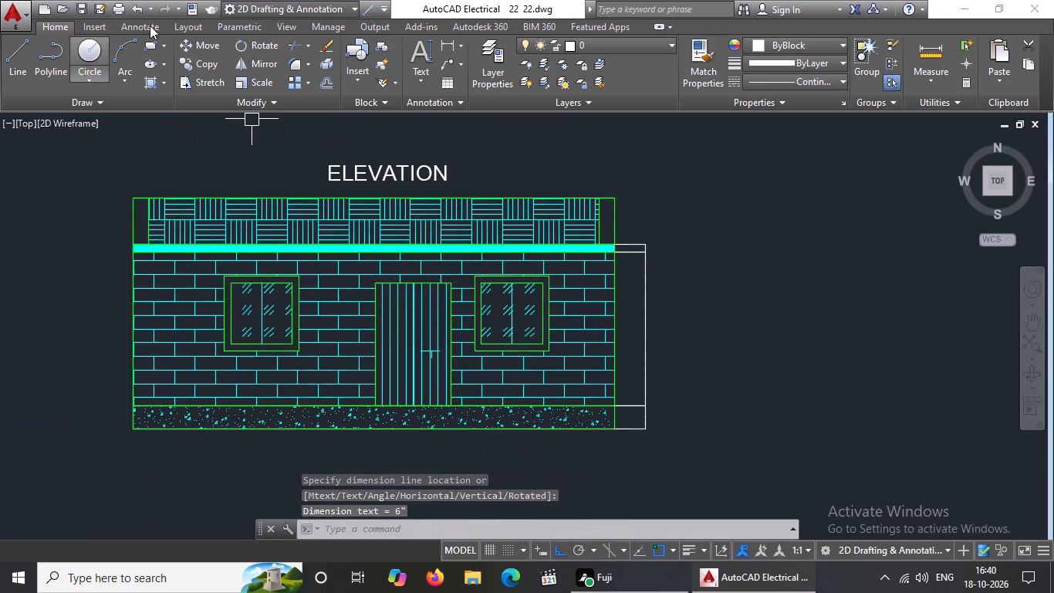
{"action": "left_click", "coordinate": [451, 45]}
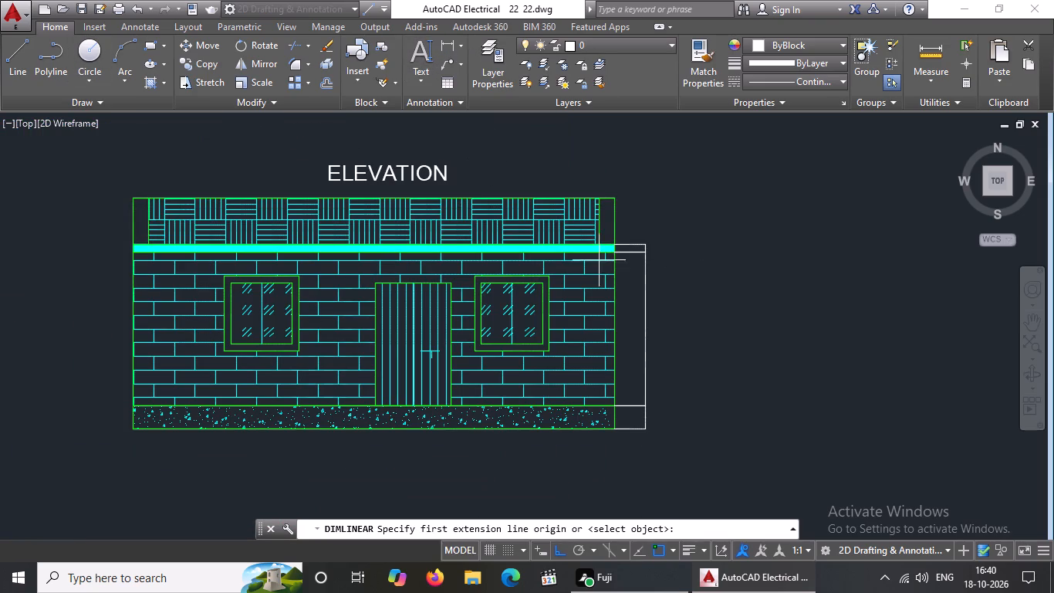
{"action": "scroll", "coordinate": [606, 250], "scroll_direction": "up", "scroll_amount": 2}
{"action": "left_click", "coordinate": [625, 236]}
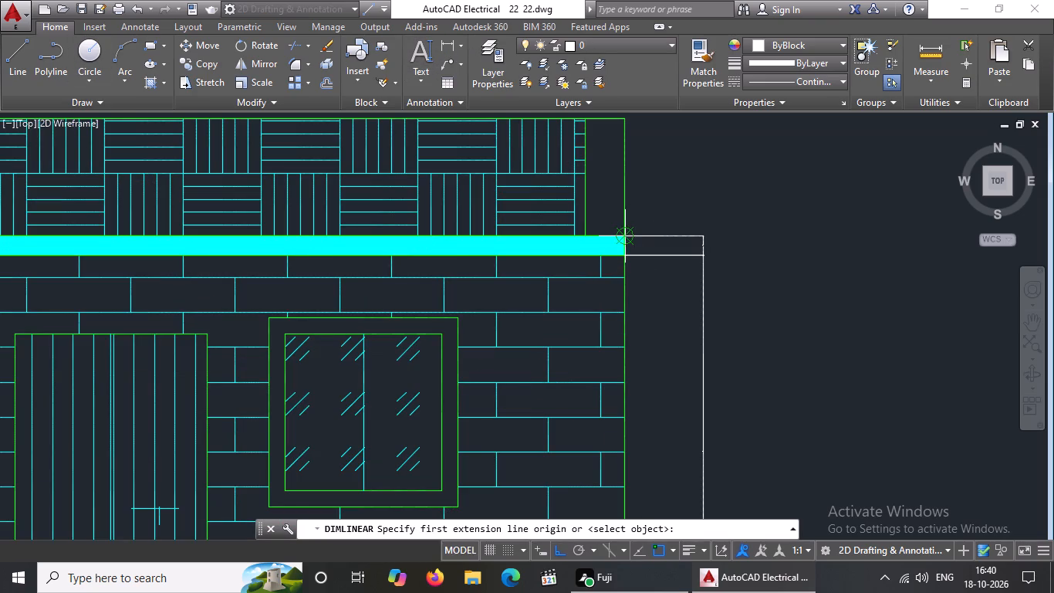
{"action": "middle_click_drag", "start_coordinate": [629, 178], "coordinate": [629, 298]}
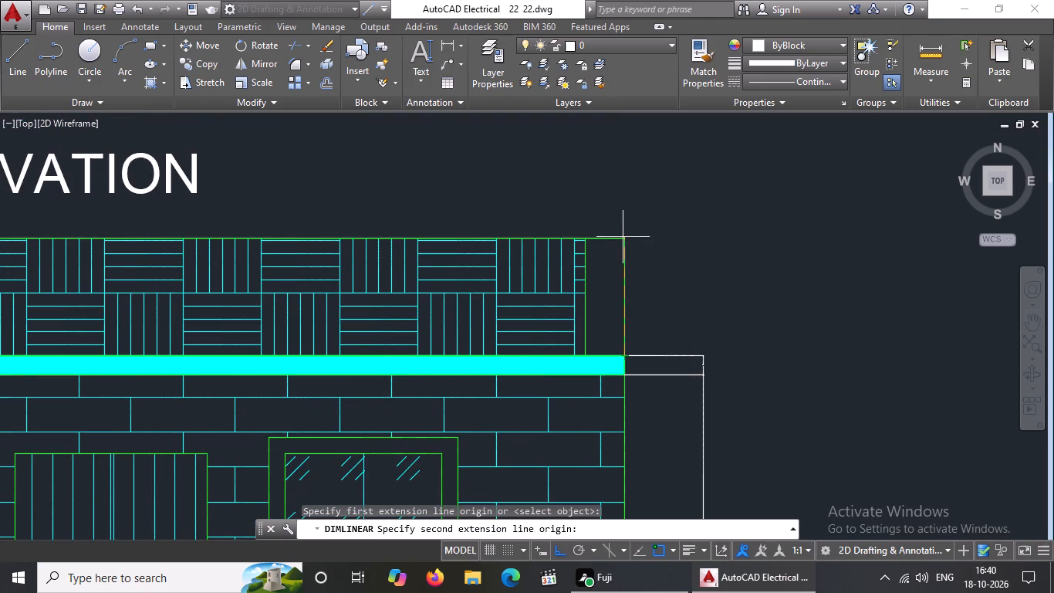
{"action": "left_click", "coordinate": [624, 242]}
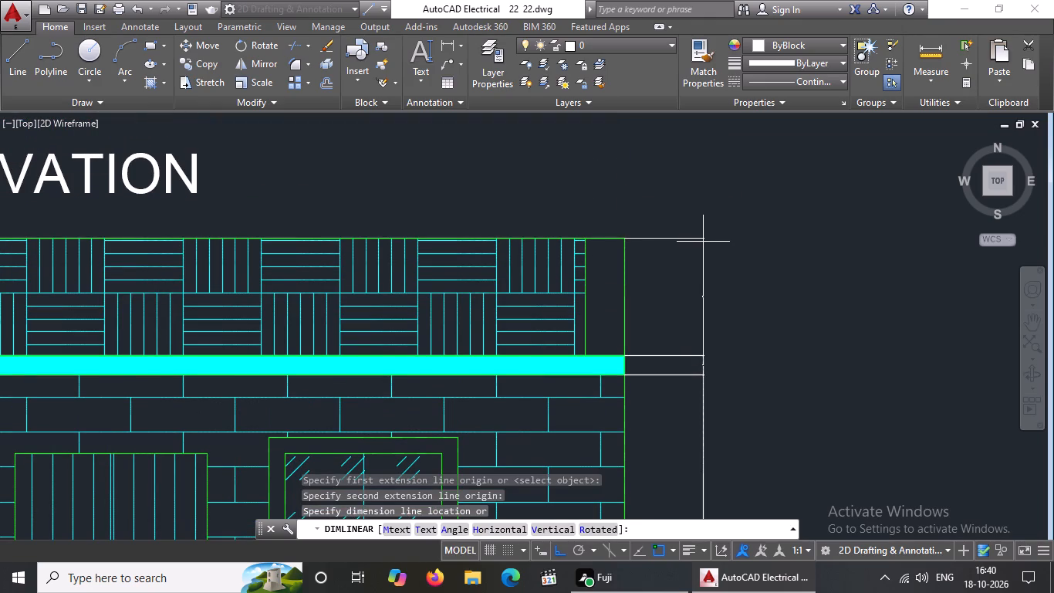
{"action": "left_click", "coordinate": [703, 242]}
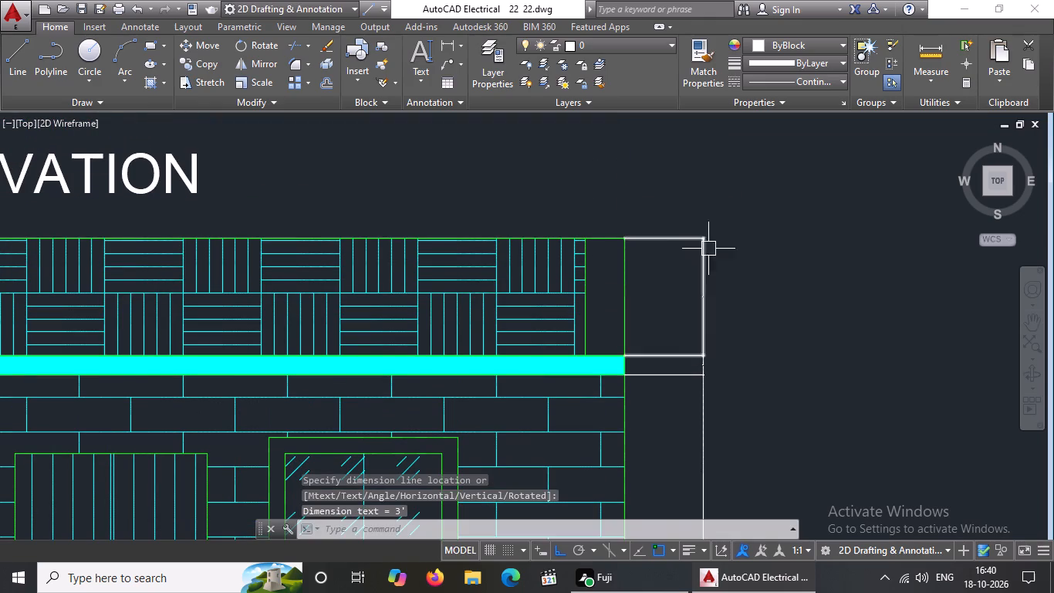
Set the arrow size of the plinth height dimension to 5" in its properties.
{"action": "scroll", "coordinate": [731, 256], "scroll_direction": "down", "scroll_amount": 2}
{"action": "middle_click_drag", "start_coordinate": [723, 459], "coordinate": [706, 382]}
{"action": "scroll", "coordinate": [742, 438], "scroll_direction": "up", "scroll_amount": 2}
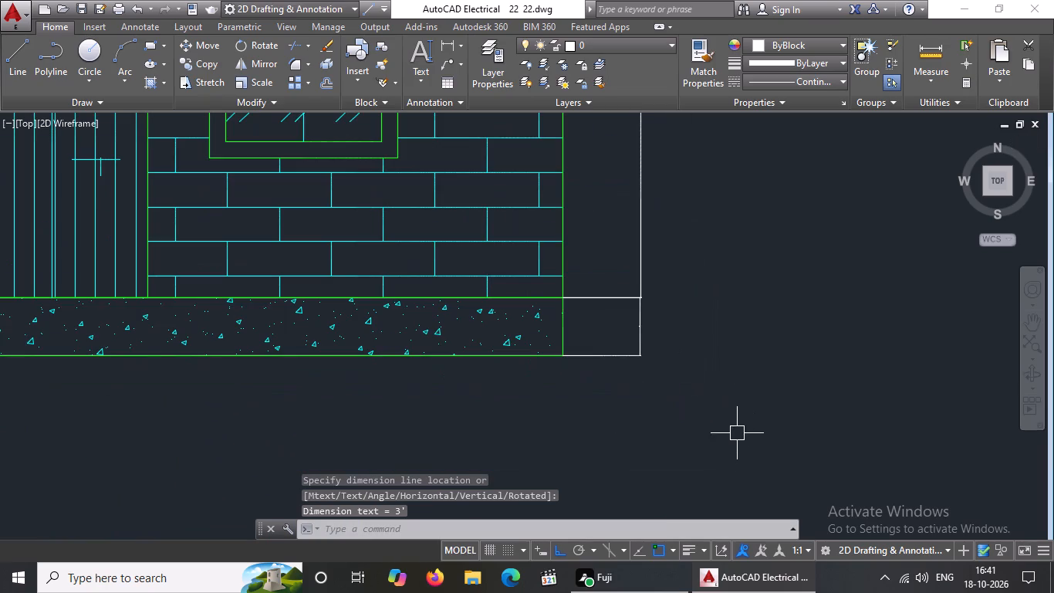
{"action": "left_click", "coordinate": [643, 337]}
{"action": "right_click", "coordinate": [679, 378]}
{"action": "left_click", "coordinate": [728, 536]}
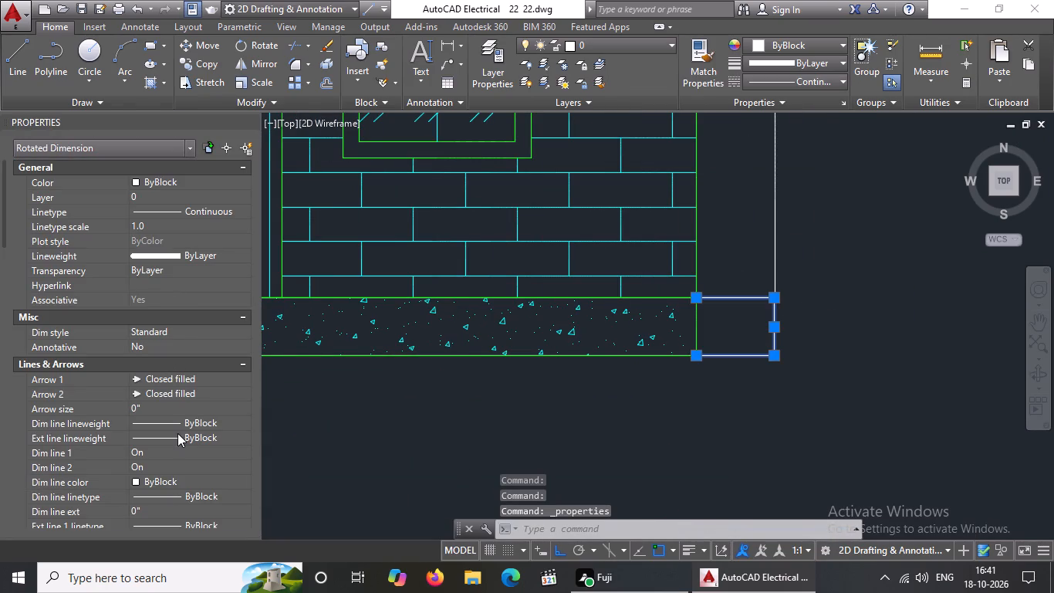
{"action": "left_click", "coordinate": [161, 402]}
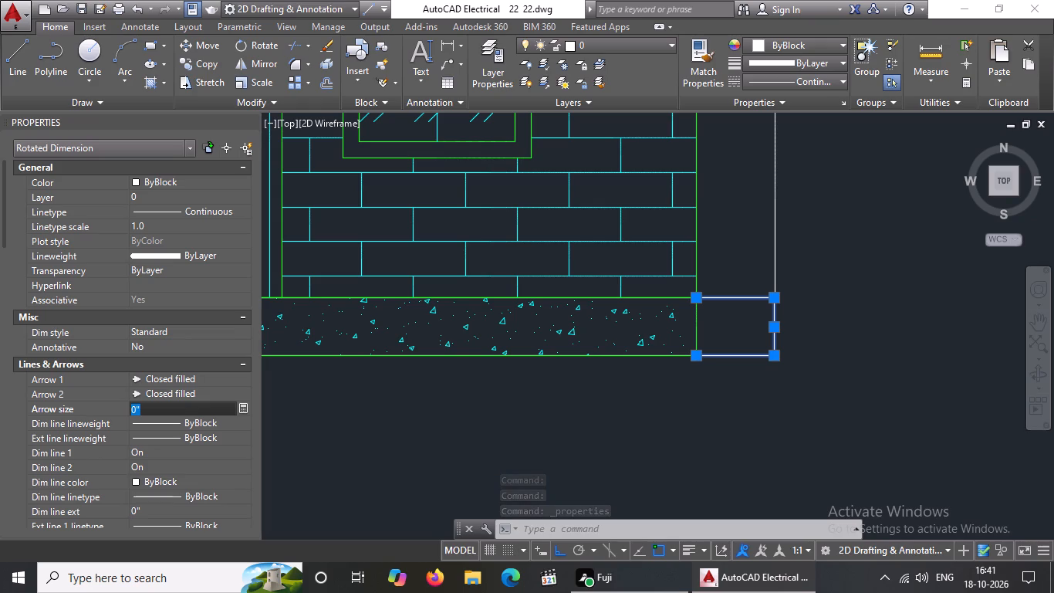
{"action": "key", "text": "BackSpace"}
{"action": "key", "text": "BackSpace"}
{"action": "key", "text": "BackSpace"}
{"action": "key", "text": "5"}
{"action": "key", "text": "shift+quotedbl"}
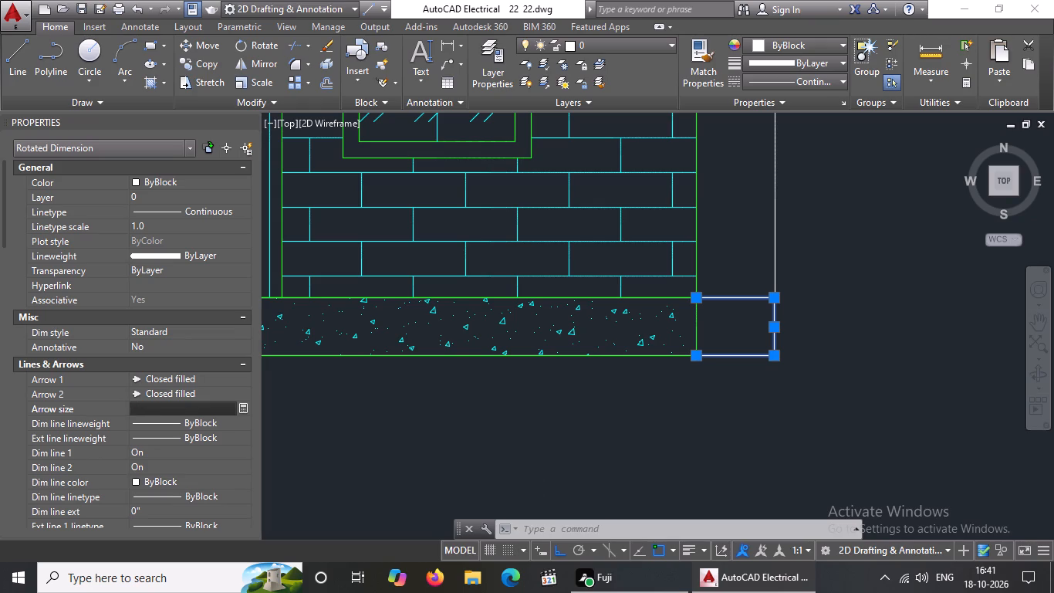
{"action": "key", "text": "Return"}
Set the text height of the plinth height dimension to 5".
{"action": "scroll", "coordinate": [161, 402], "scroll_direction": "down", "scroll_amount": 2}
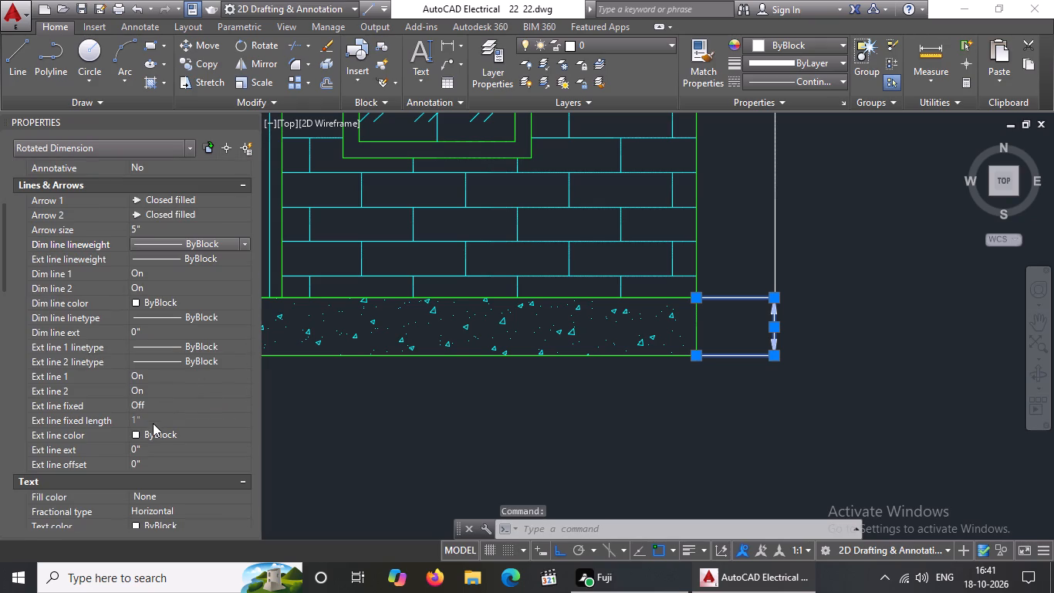
{"action": "scroll", "coordinate": [153, 423], "scroll_direction": "down", "scroll_amount": 3}
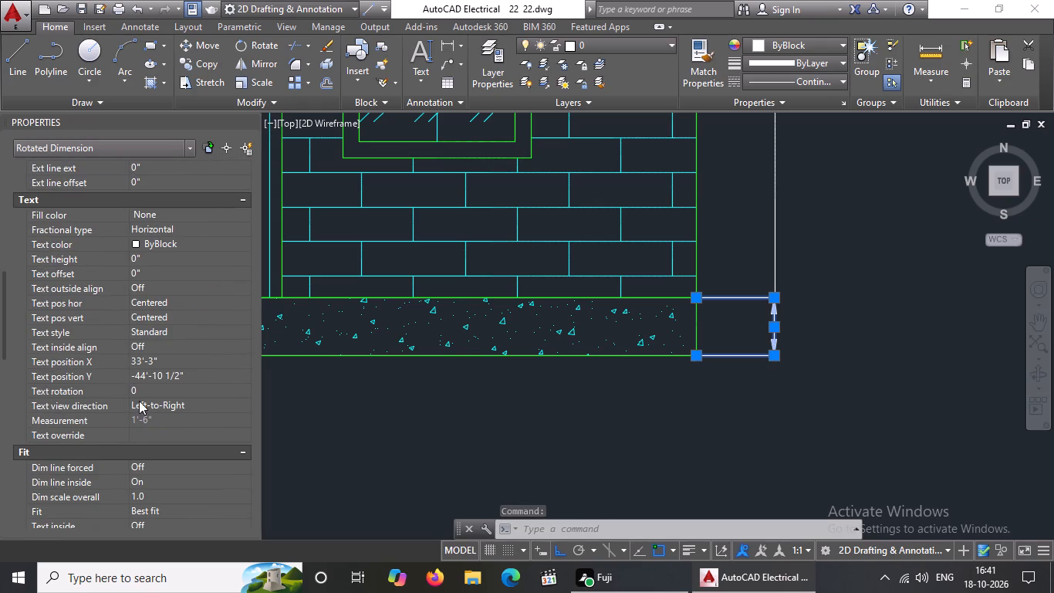
{"action": "left_click", "coordinate": [155, 254]}
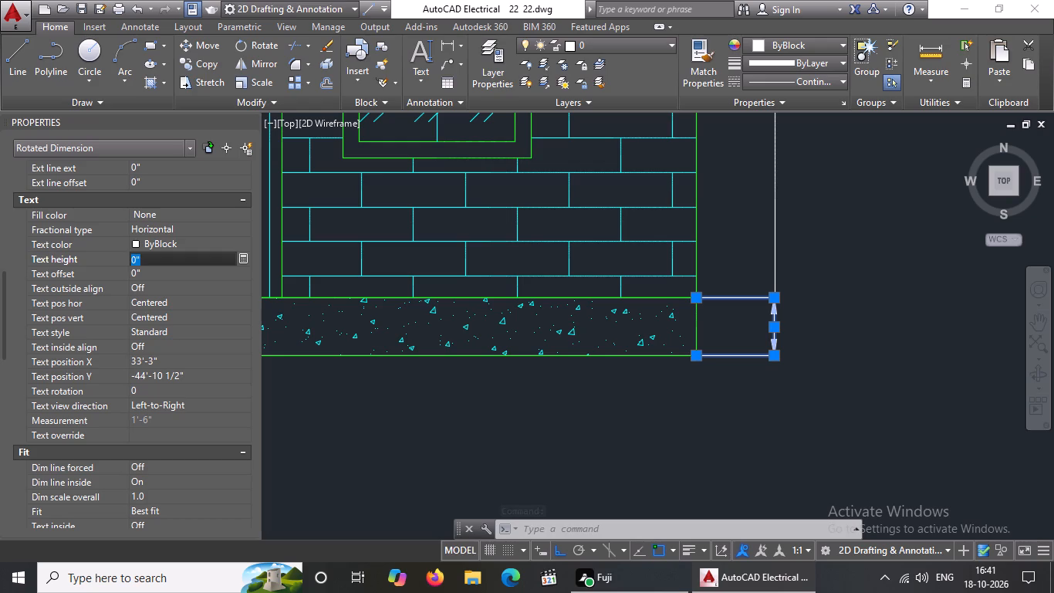
{"action": "key", "text": "BackSpace"}
{"action": "key", "text": "BackSpace"}
{"action": "type", "text": "5\""}
{"action": "key", "text": "Return"}
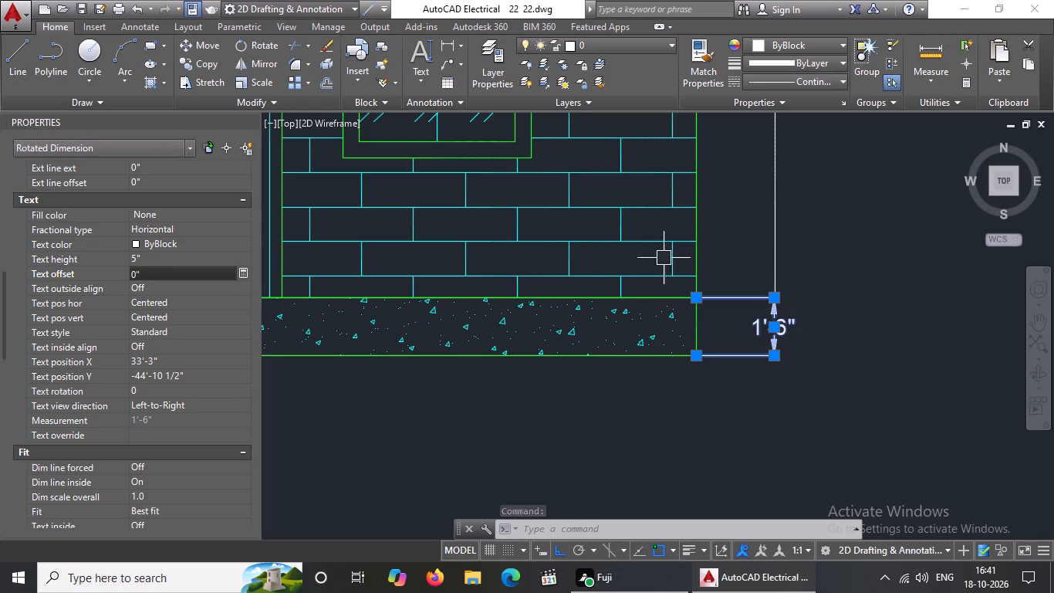
Set the arrow size of the brick wall height dimension to 5".
{"action": "middle_click_drag", "start_coordinate": [711, 249], "coordinate": [716, 409]}
{"action": "left_click", "coordinate": [782, 355]}
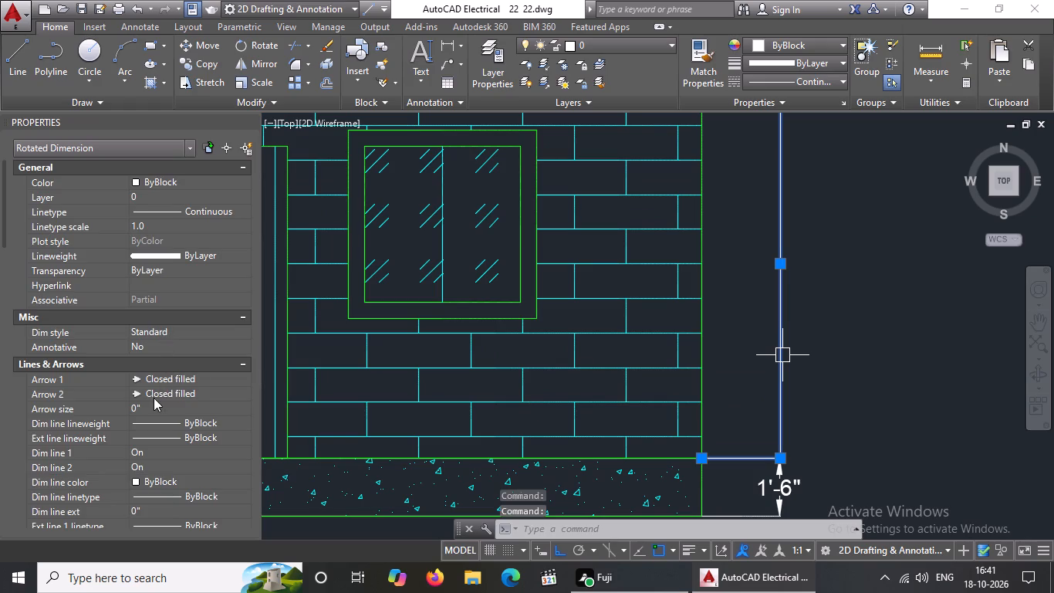
{"action": "left_click", "coordinate": [152, 405]}
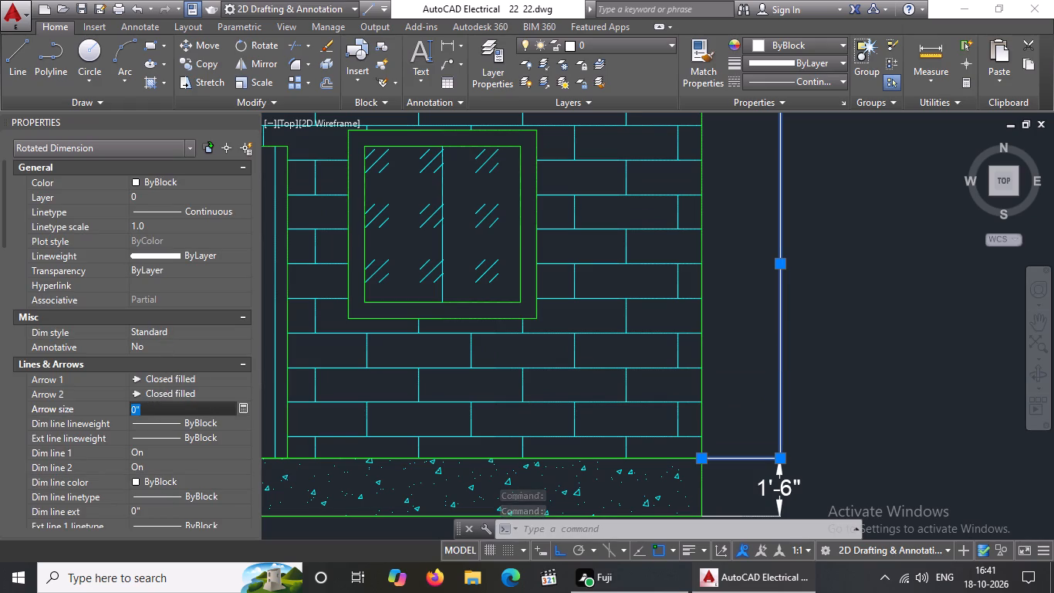
{"action": "key", "text": "BackSpace"}
{"action": "key", "text": "BackSpace"}
{"action": "key", "text": "BackSpace"}
{"action": "key", "text": "BackSpace"}
{"action": "key", "text": "BackSpace"}
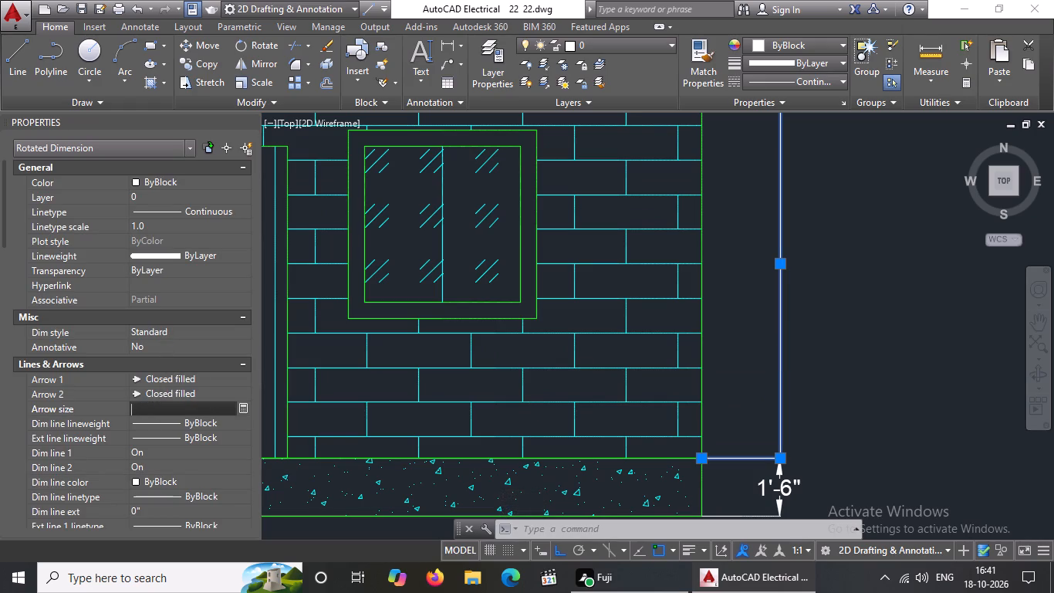
{"action": "key", "text": "5"}
{"action": "key", "text": "shift+quotedbl"}
{"action": "key", "text": "Return"}
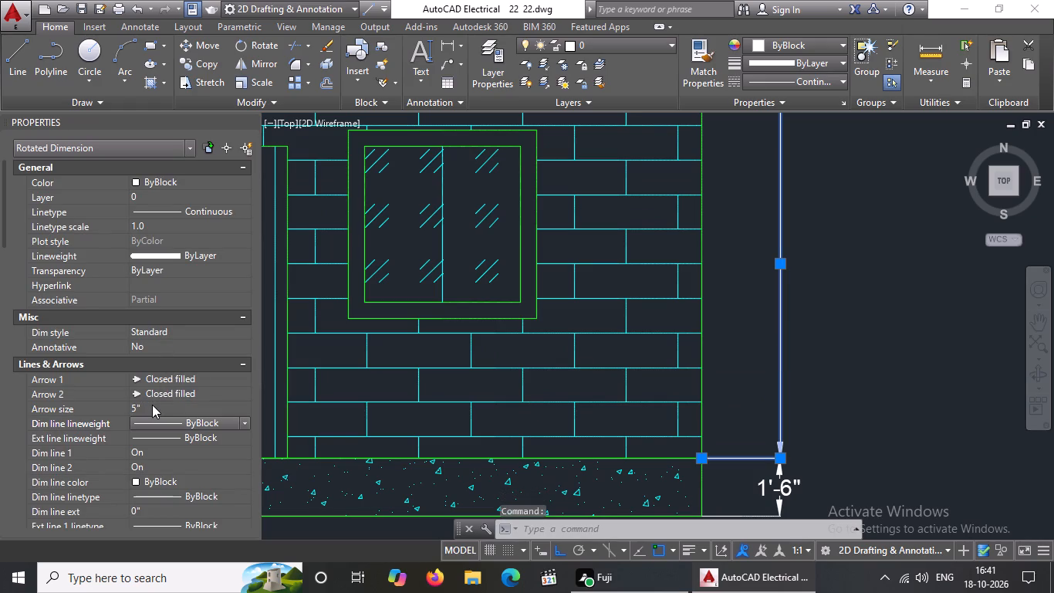
Set the text height of the brick wall height dimension to 5" in its properties.
{"action": "scroll", "coordinate": [125, 397], "scroll_direction": "down", "scroll_amount": 4}
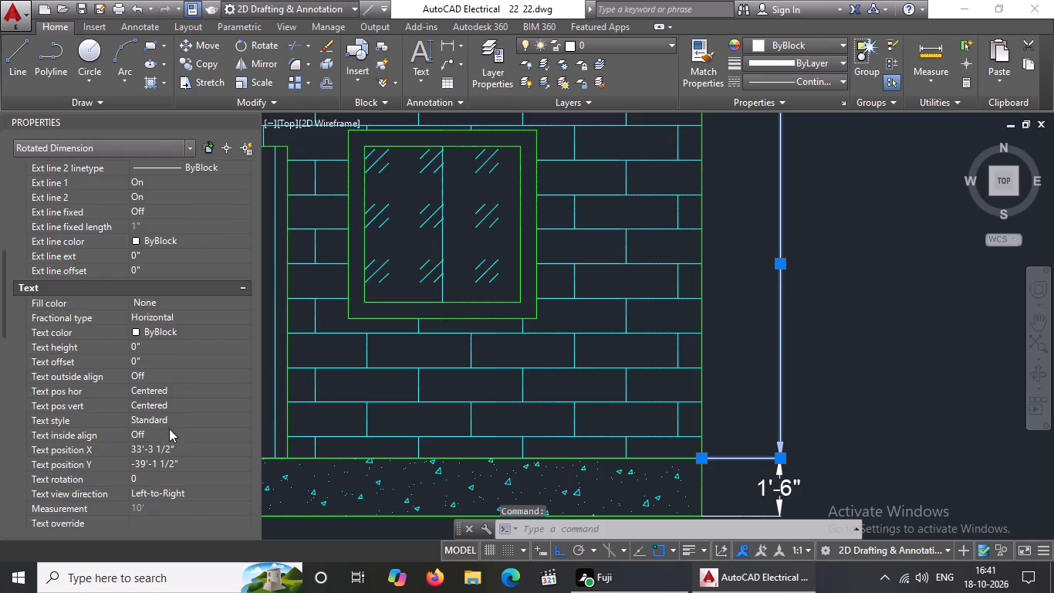
{"action": "left_click", "coordinate": [152, 343]}
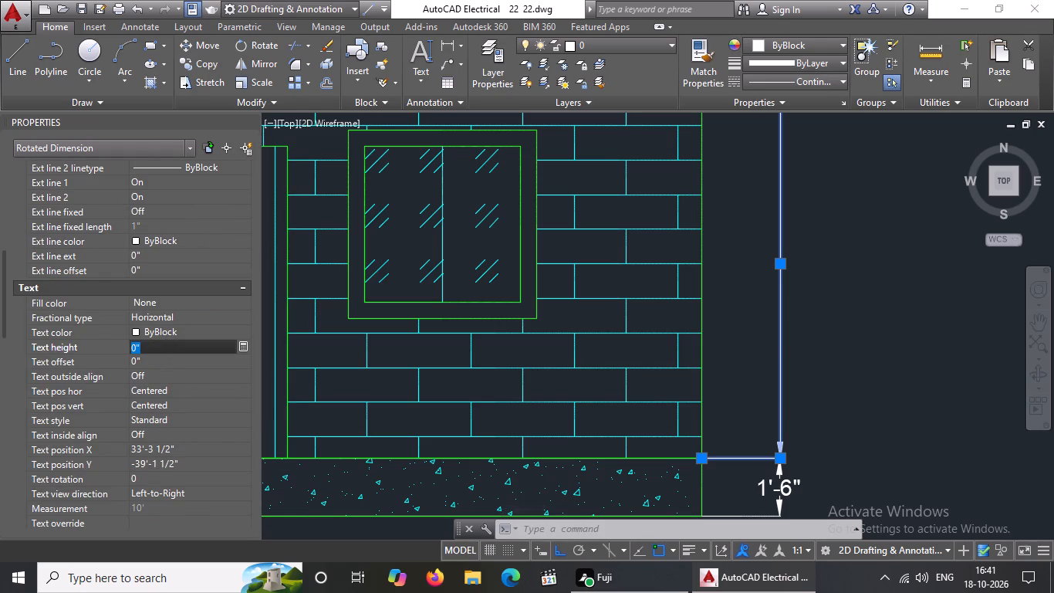
{"action": "key", "text": "BackSpace"}
{"action": "key", "text": "5"}
{"action": "key", "text": "shift+quotedbl"}
{"action": "key", "text": "Return"}
Set the arrow size of the parapet height dimension to 5" in its properties.
{"action": "scroll", "coordinate": [804, 350], "scroll_direction": "down", "scroll_amount": 2}
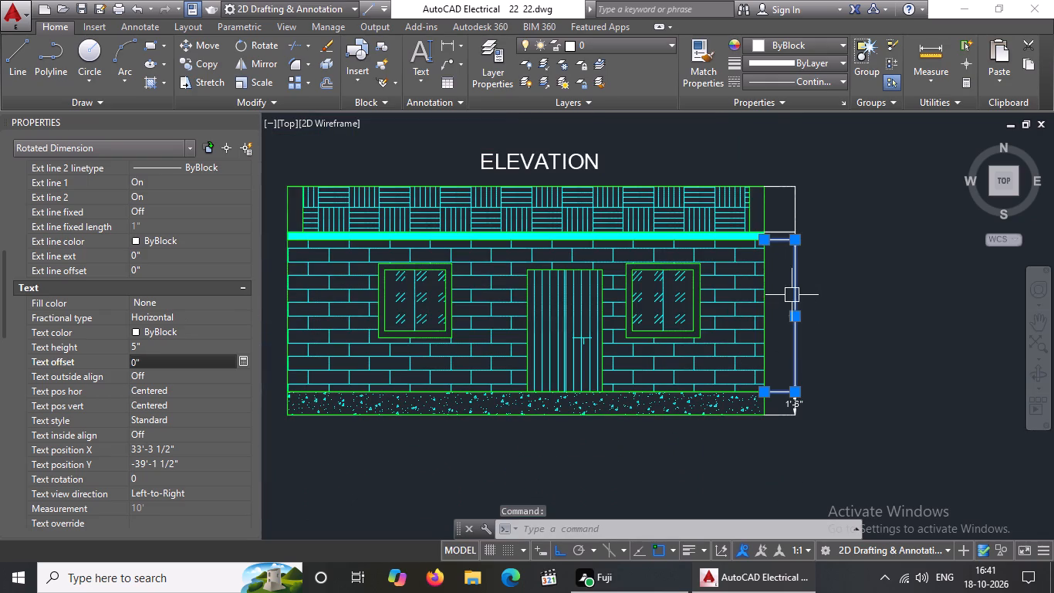
{"action": "middle_click_drag", "start_coordinate": [831, 294], "coordinate": [748, 307]}
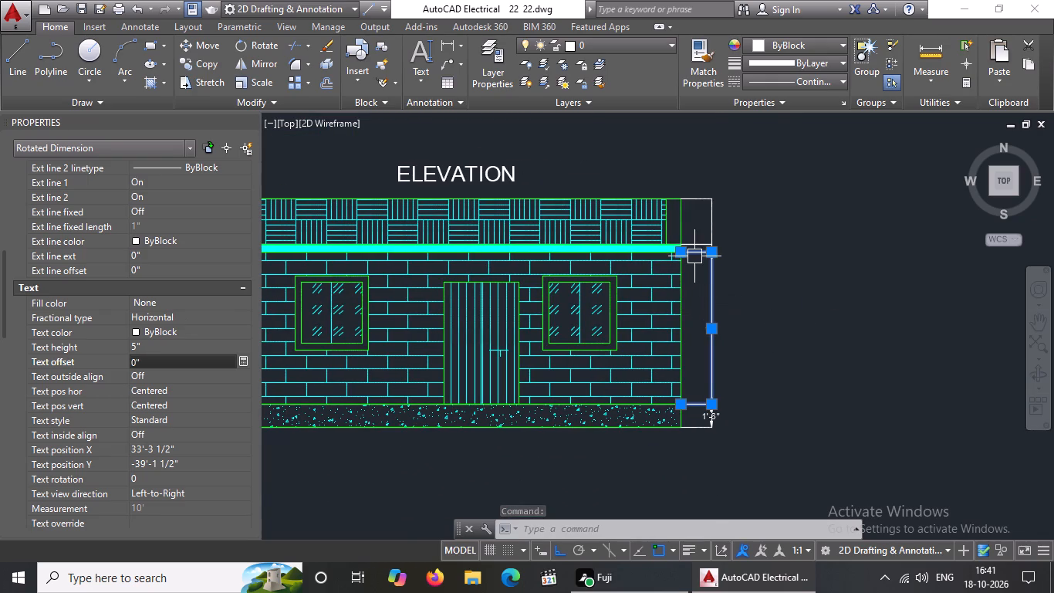
{"action": "scroll", "coordinate": [699, 255], "scroll_direction": "up", "scroll_amount": 3}
{"action": "left_click", "coordinate": [708, 252]}
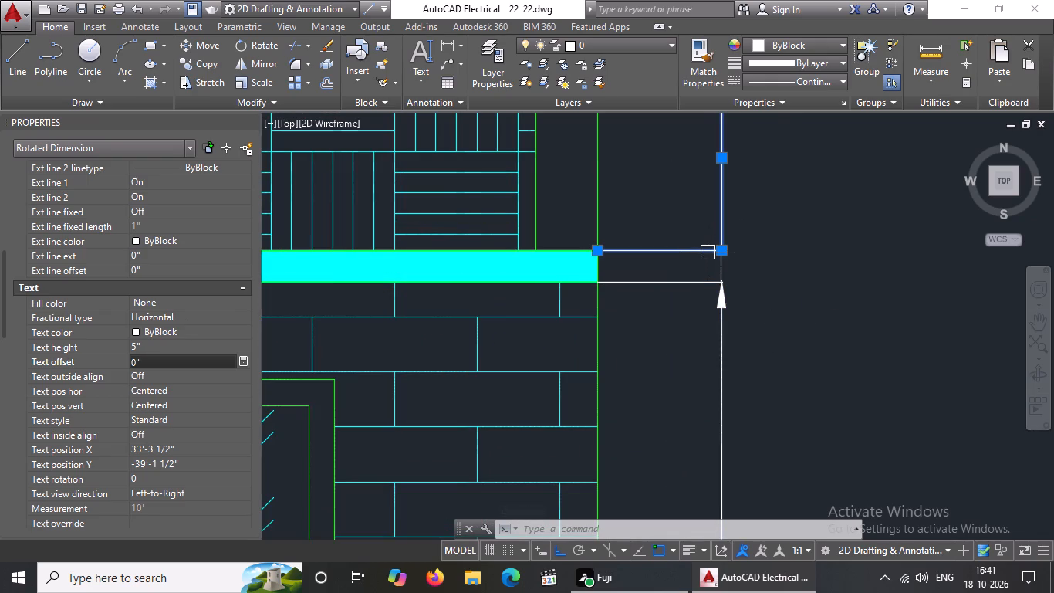
{"action": "scroll", "coordinate": [686, 224], "scroll_direction": "down", "scroll_amount": 1}
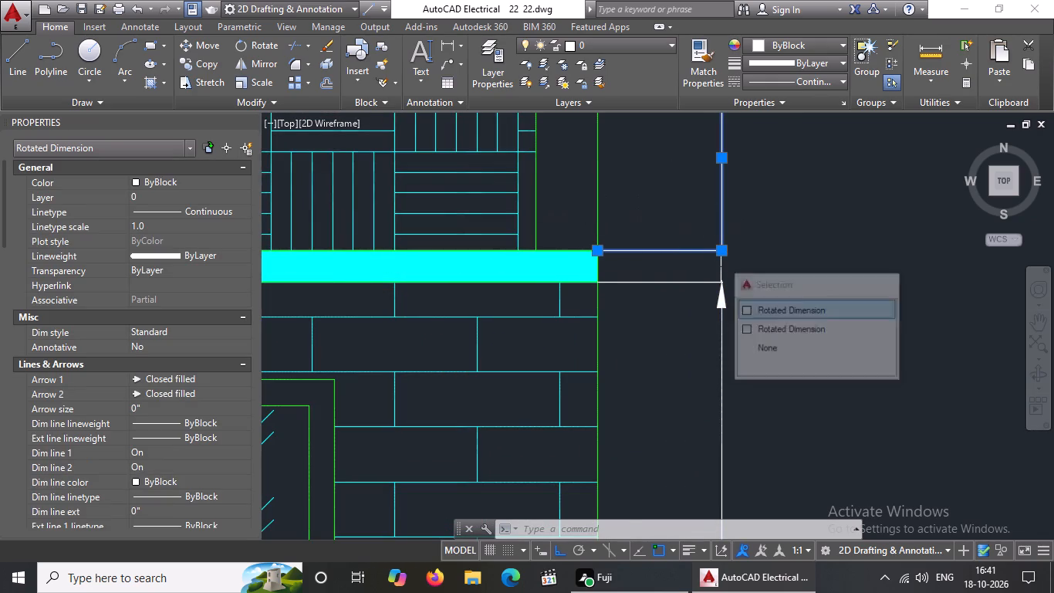
{"action": "scroll", "coordinate": [687, 225], "scroll_direction": "down", "scroll_amount": 1}
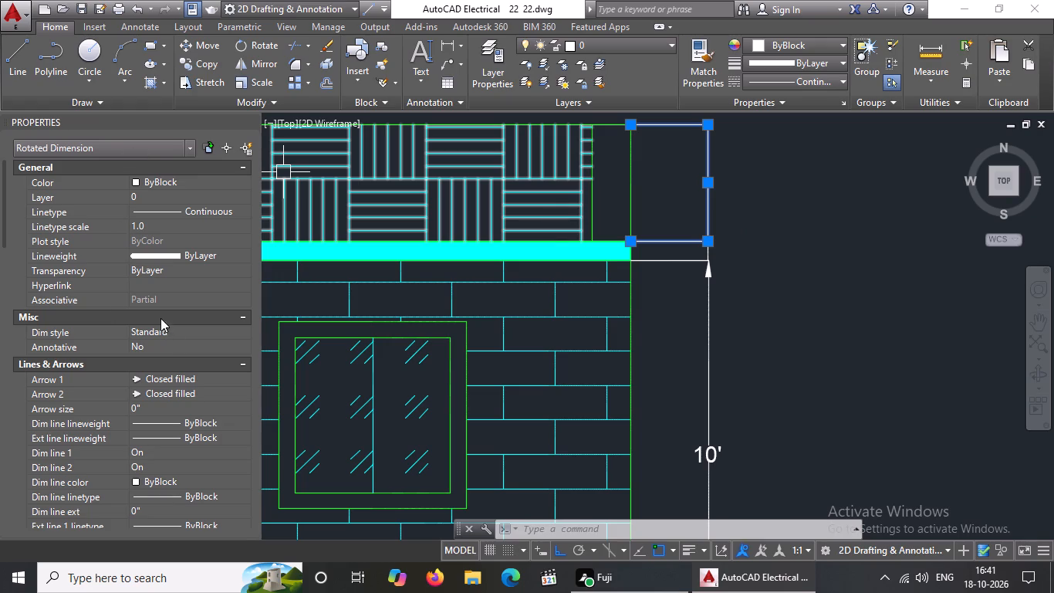
{"action": "left_click", "coordinate": [160, 405]}
{"action": "key", "text": "BackSpace"}
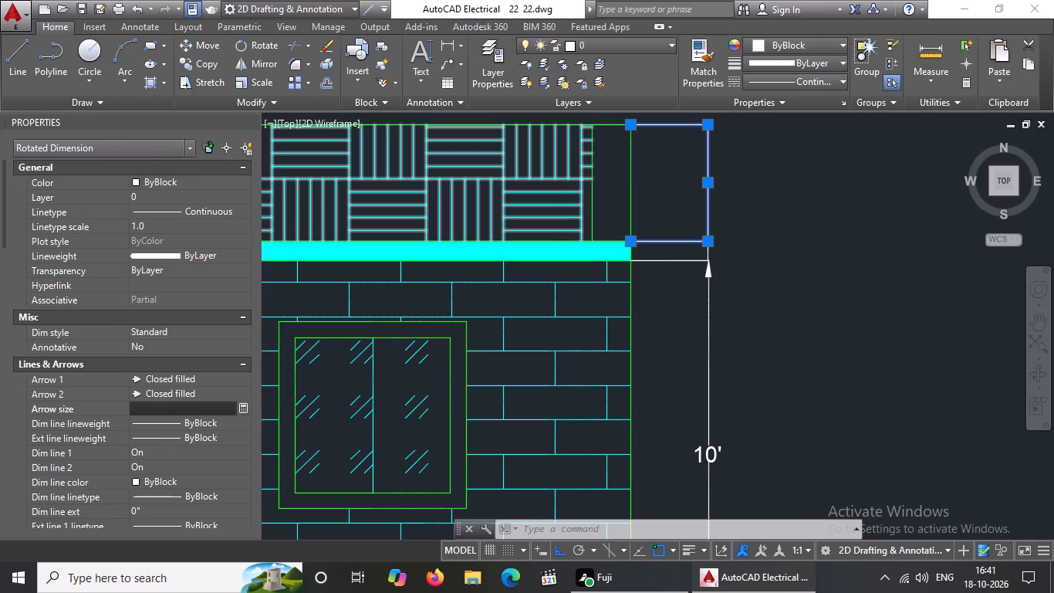
{"action": "key", "text": "BackSpace"}
{"action": "key", "text": "BackSpace"}
{"action": "key", "text": "5"}
{"action": "key", "text": "shift+quotedbl"}
{"action": "key", "text": "Return"}
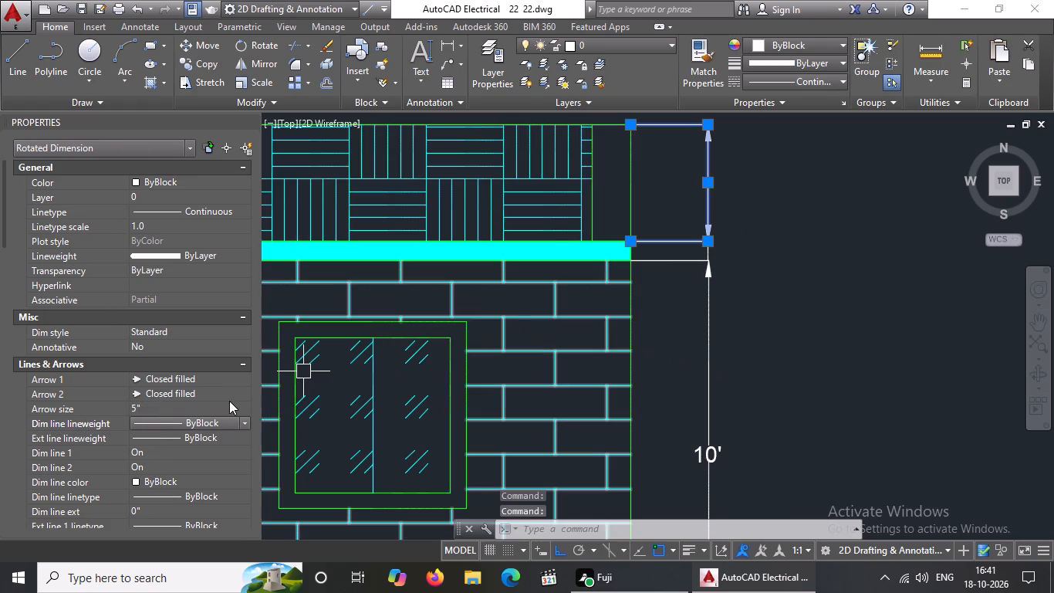
Set the text height of the parapet height dimension to 5".
{"action": "scroll", "coordinate": [201, 393], "scroll_direction": "down", "scroll_amount": 3}
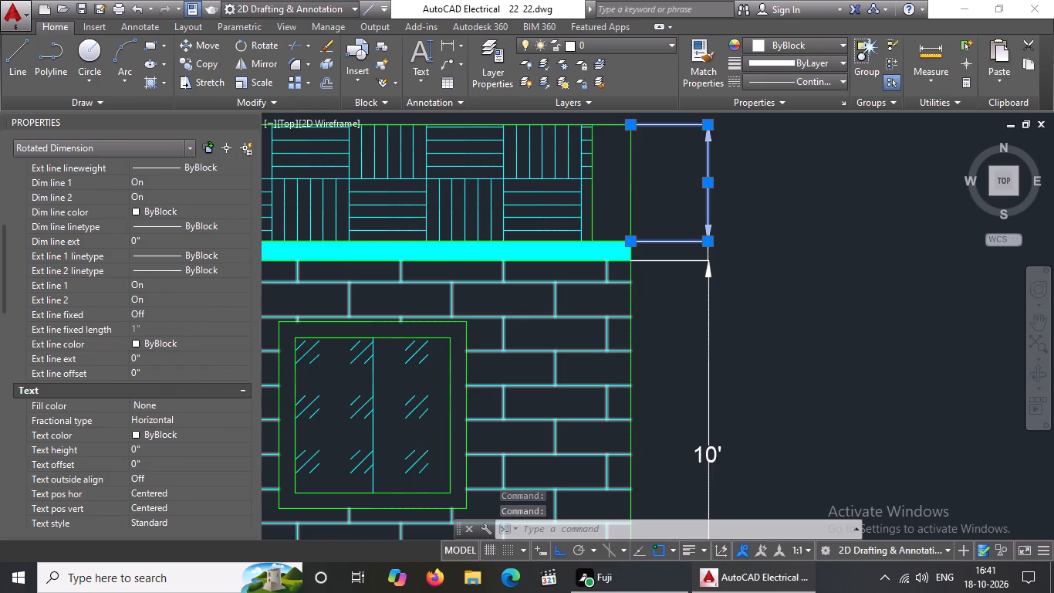
{"action": "left_click", "coordinate": [152, 449]}
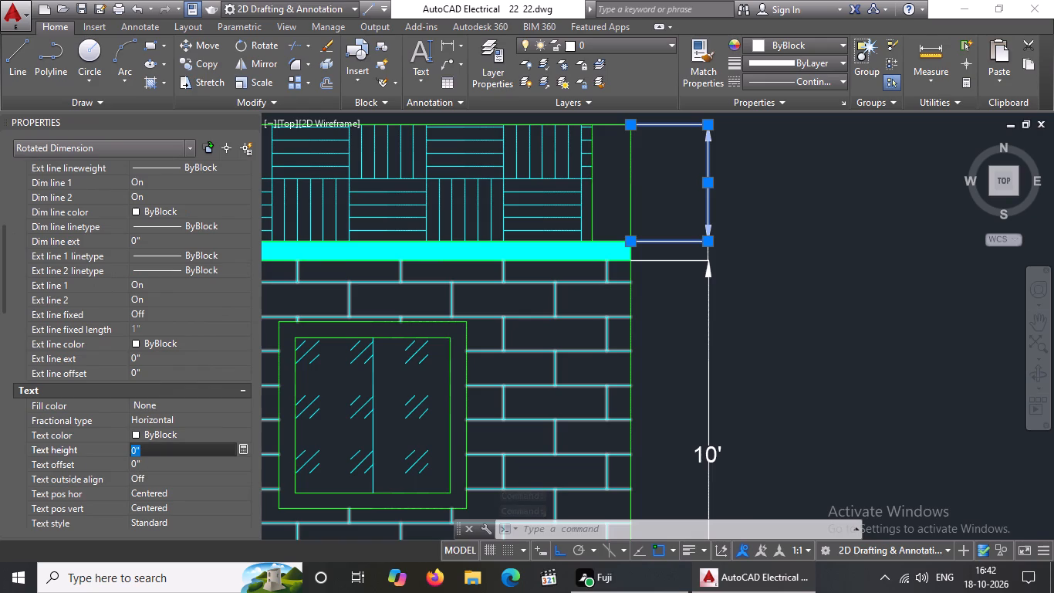
{"action": "key", "text": "BackSpace"}
{"action": "key", "text": "BackSpace"}
{"action": "key", "text": "BackSpace"}
{"action": "key", "text": "5"}
{"action": "key", "text": "shift+quotedbl"}
{"action": "key", "text": "Return"}
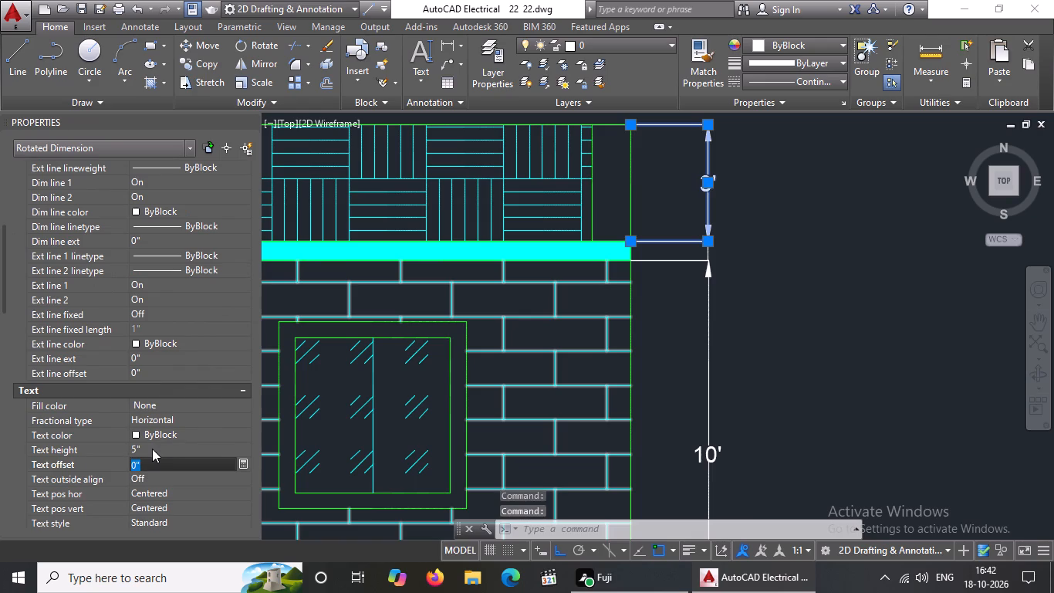
Set the arrow size of the slab band's height dimension to 5" in its properties.
{"action": "scroll", "coordinate": [710, 214], "scroll_direction": "up", "scroll_amount": 1}
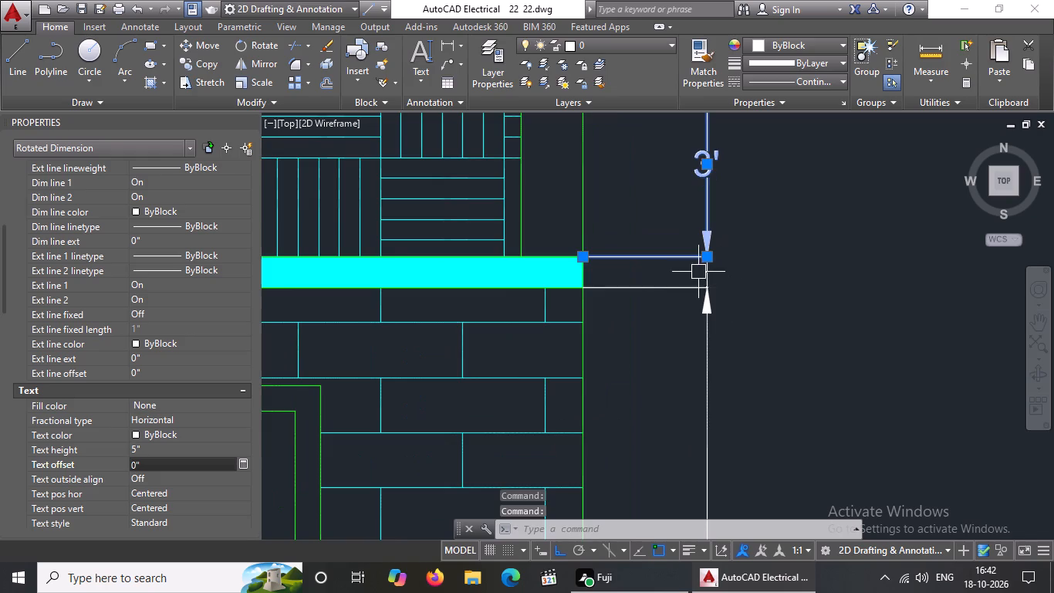
{"action": "scroll", "coordinate": [698, 272], "scroll_direction": "up", "scroll_amount": 3}
{"action": "left_click", "coordinate": [734, 276]}
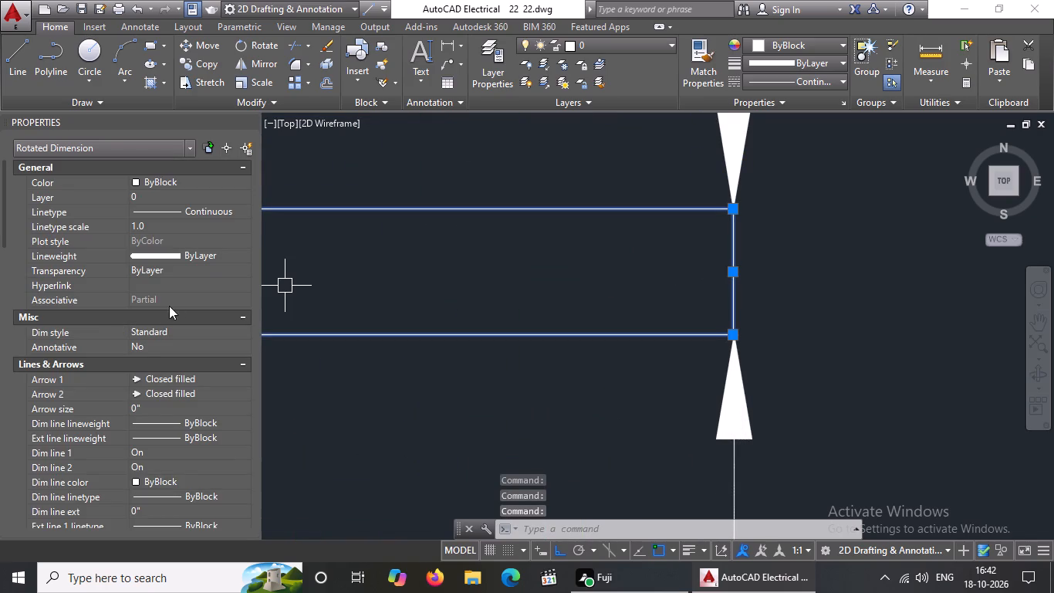
{"action": "left_click", "coordinate": [150, 405]}
{"action": "key", "text": "BackSpace"}
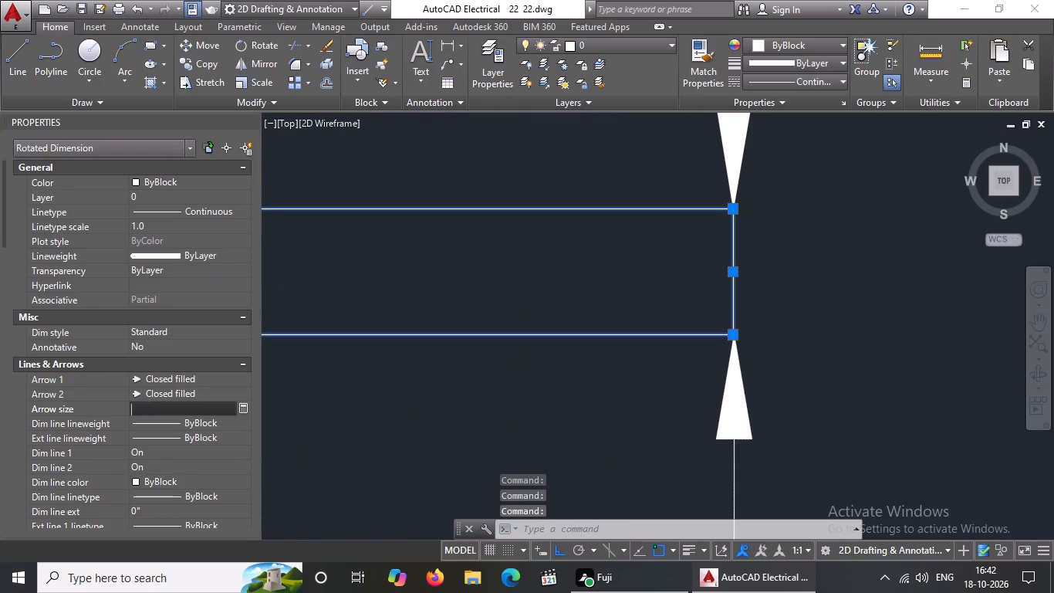
{"action": "key", "text": "BackSpace"}
{"action": "key", "text": "BackSpace"}
{"action": "key", "text": "5"}
{"action": "key", "text": "shift+quotedbl"}
{"action": "key", "text": "Return"}
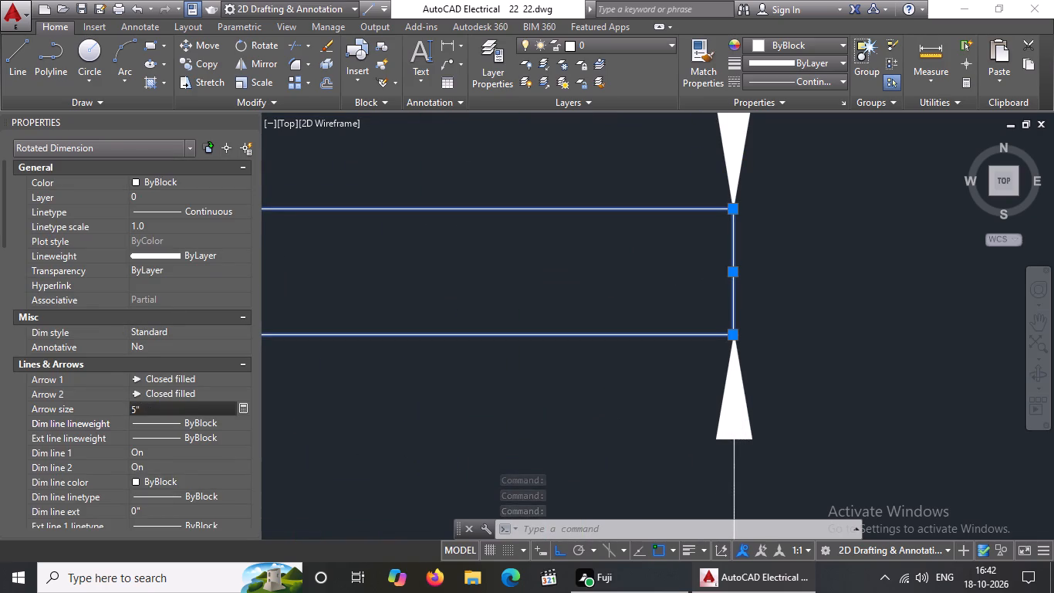
Set the text height of the slab band's height dimension to 5" and clear the selection.
{"action": "scroll", "coordinate": [171, 211], "scroll_direction": "down", "scroll_amount": 3}
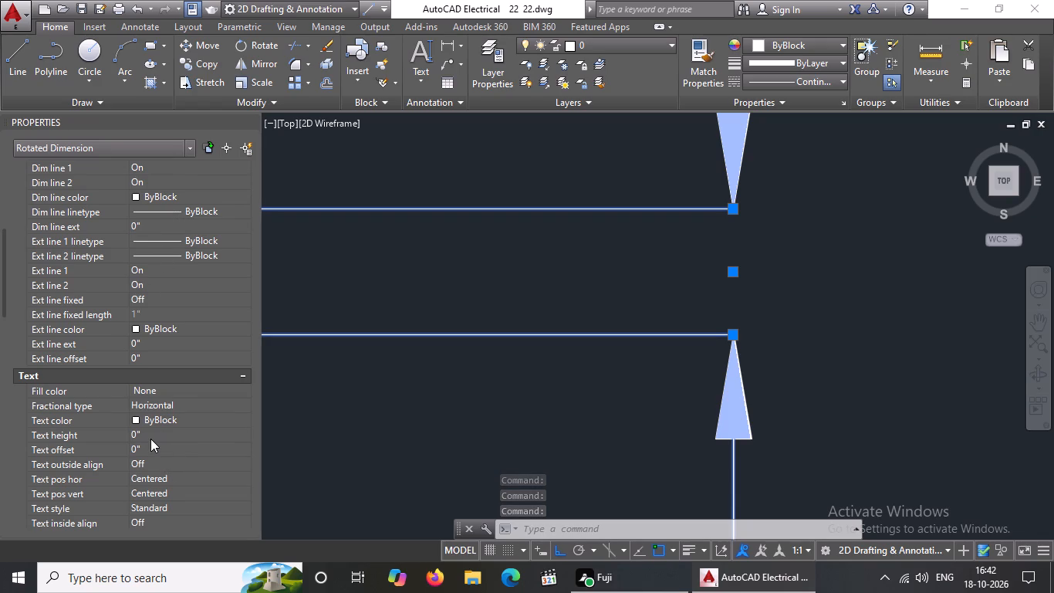
{"action": "left_click", "coordinate": [150, 432]}
{"action": "key", "text": "BackSpace"}
{"action": "key", "text": "BackSpace"}
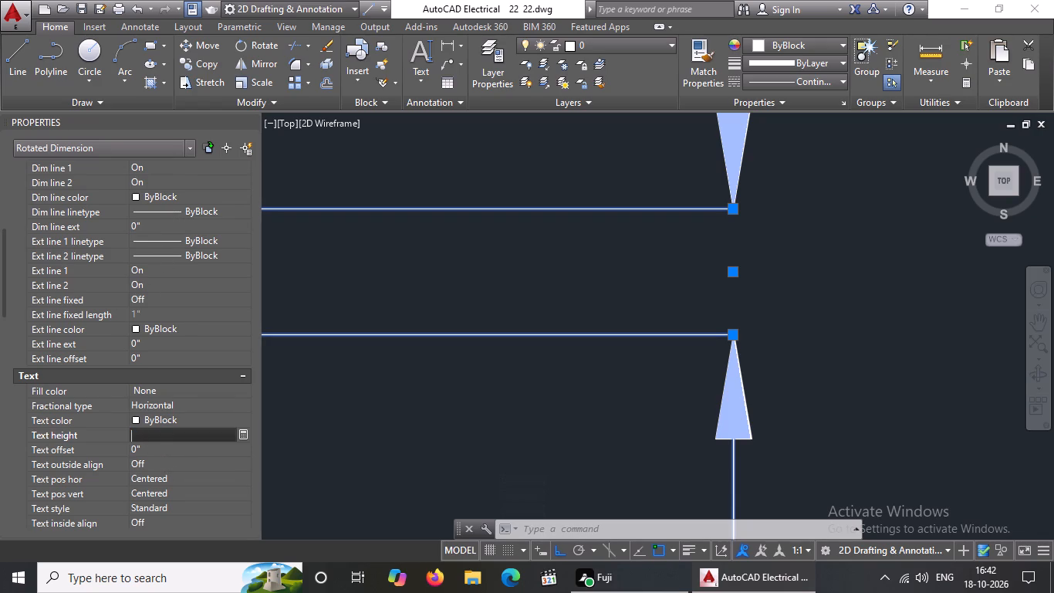
{"action": "type", "text": "5\""}
{"action": "key", "text": "Return"}
{"action": "scroll", "coordinate": [506, 404], "scroll_direction": "down", "scroll_amount": 5}
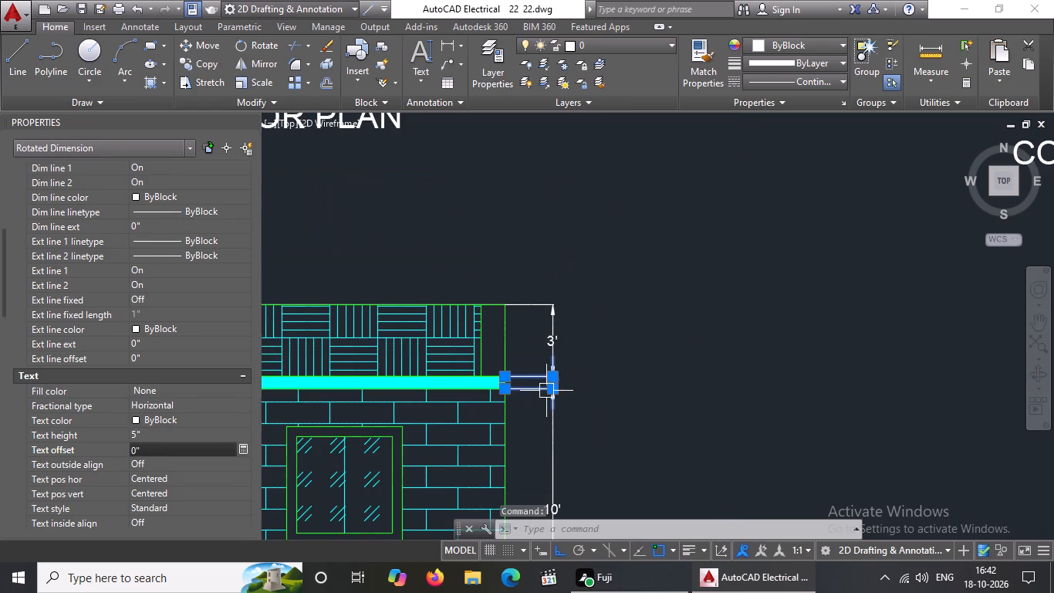
{"action": "key", "text": "Escape"}
Add a vertical linear dimension from the right window's inner lower-right corner down to the plinth top, placed between the wall edge and the wall height dimension.
{"action": "scroll", "coordinate": [613, 389], "scroll_direction": "down", "scroll_amount": 3}
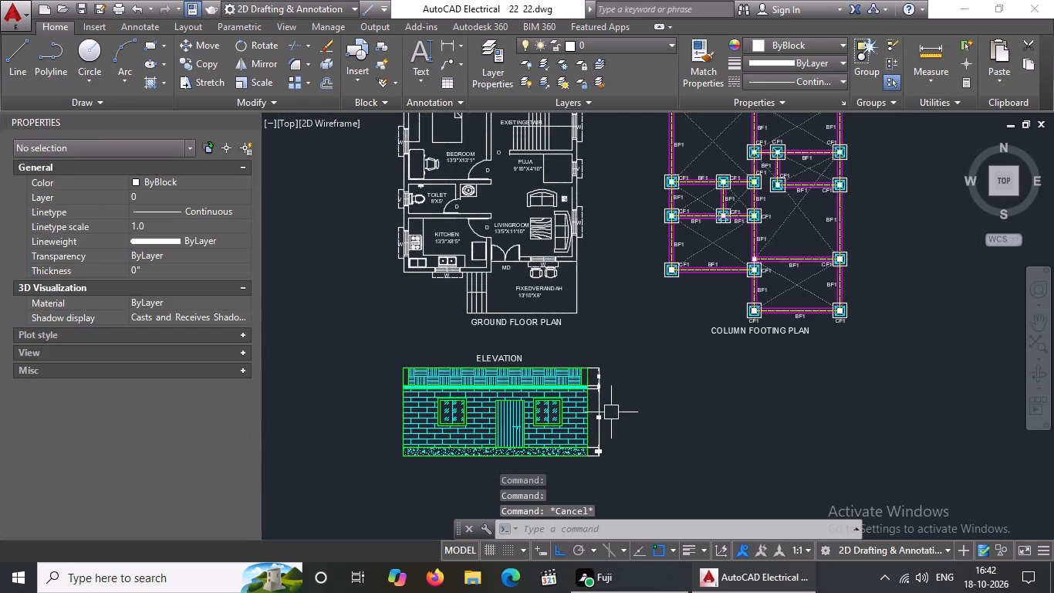
{"action": "scroll", "coordinate": [614, 442], "scroll_direction": "up", "scroll_amount": 2}
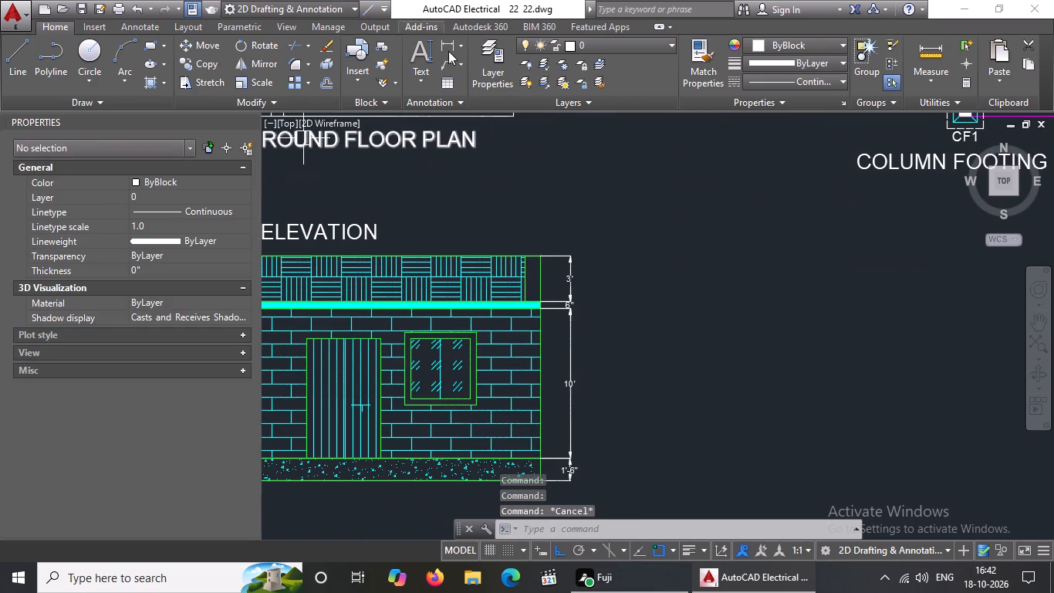
{"action": "left_click", "coordinate": [448, 46]}
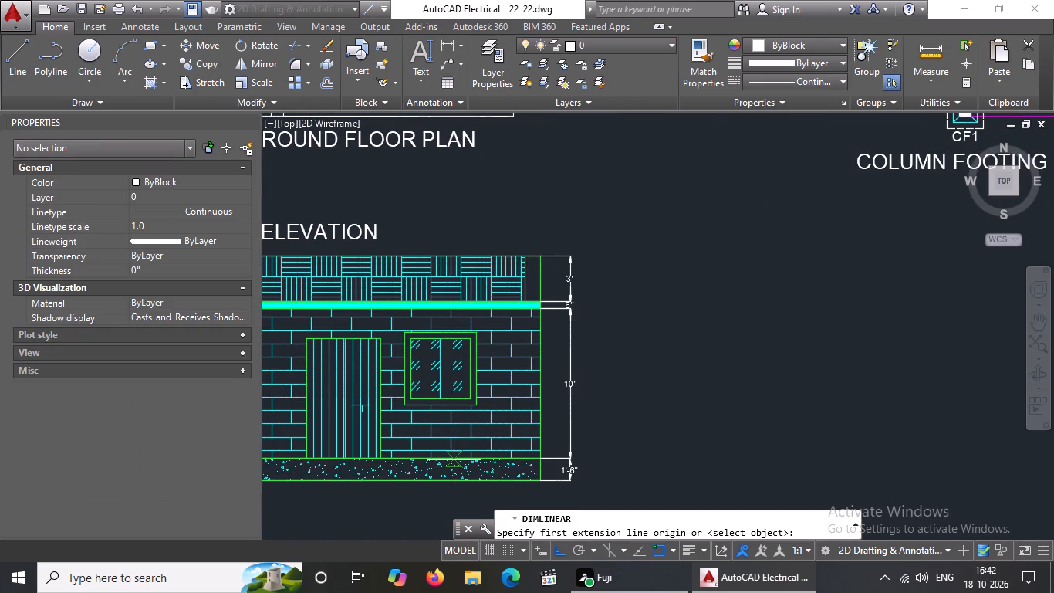
{"action": "scroll", "coordinate": [454, 460], "scroll_direction": "up", "scroll_amount": 2}
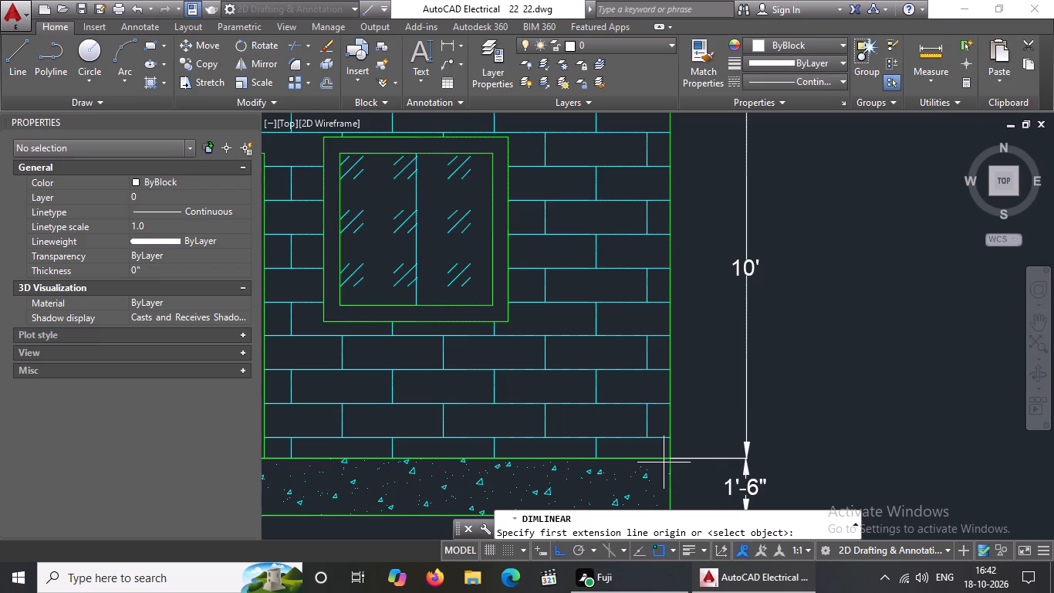
{"action": "left_click", "coordinate": [495, 309]}
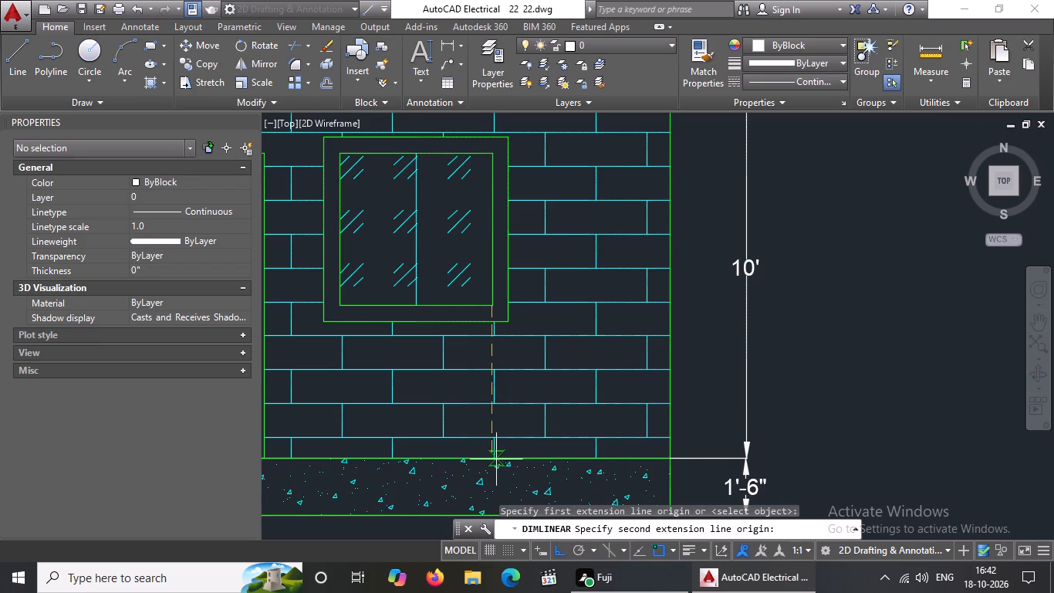
{"action": "left_click", "coordinate": [495, 459]}
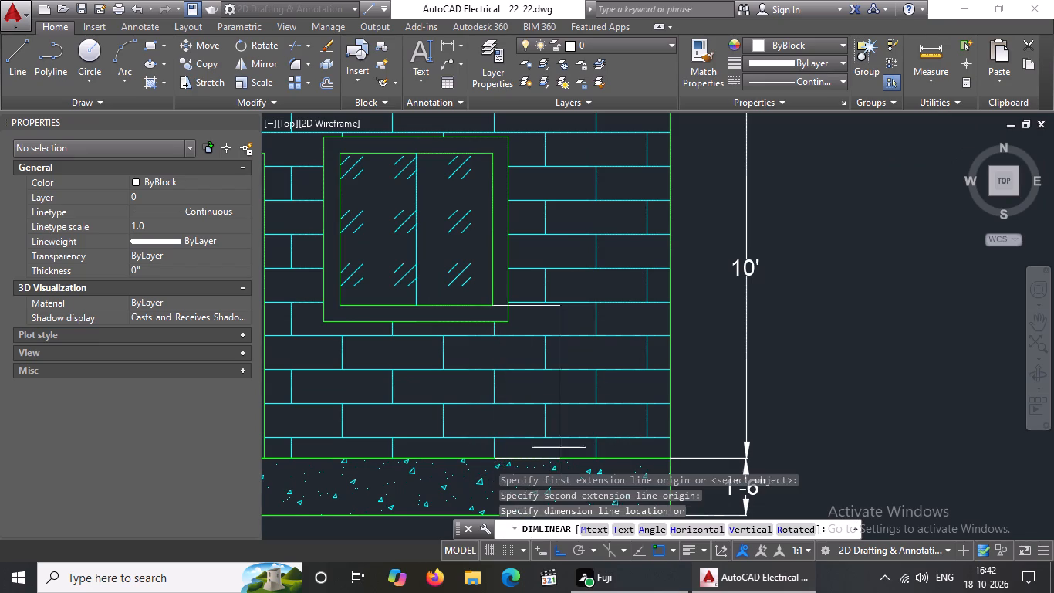
{"action": "scroll", "coordinate": [628, 424], "scroll_direction": "down", "scroll_amount": 2}
{"action": "scroll", "coordinate": [680, 423], "scroll_direction": "up", "scroll_amount": 3}
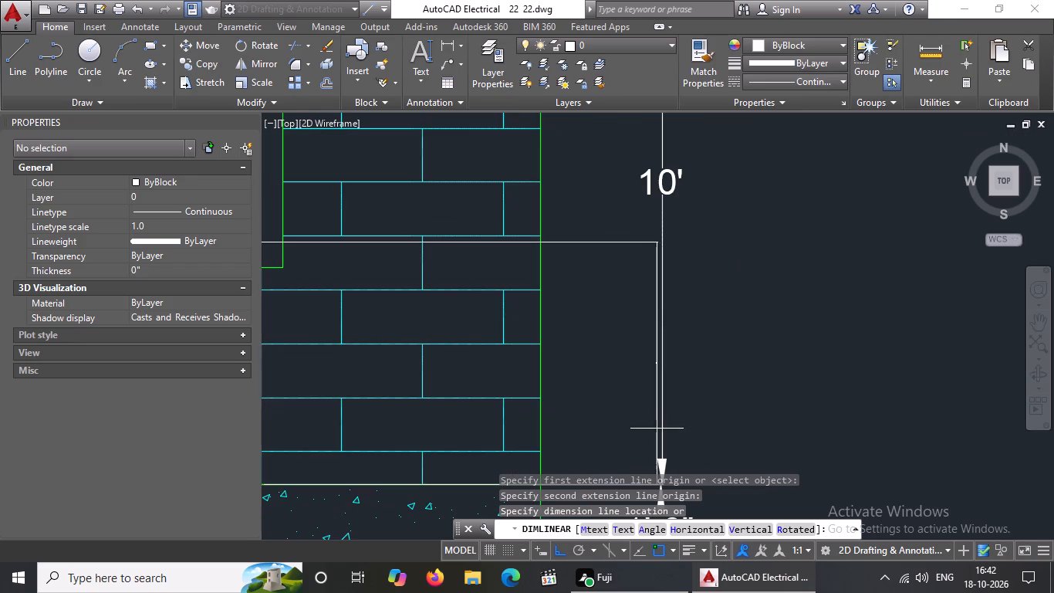
{"action": "left_click", "coordinate": [608, 422]}
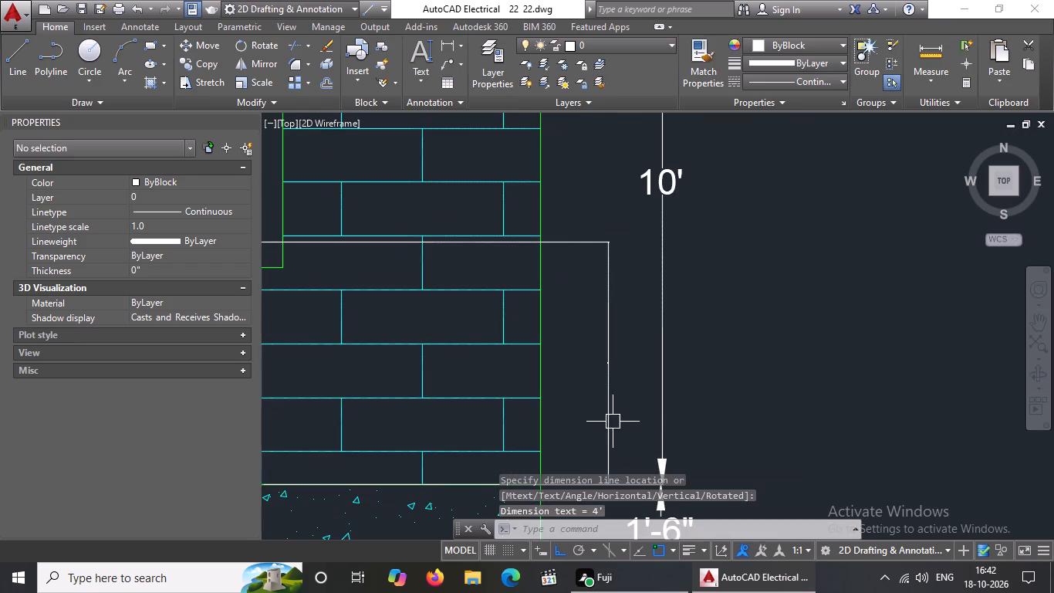
Set the arrow size of the window sill height dimension to 5" in its properties.
{"action": "scroll", "coordinate": [642, 410], "scroll_direction": "down", "scroll_amount": 4}
{"action": "scroll", "coordinate": [648, 418], "scroll_direction": "up", "scroll_amount": 3}
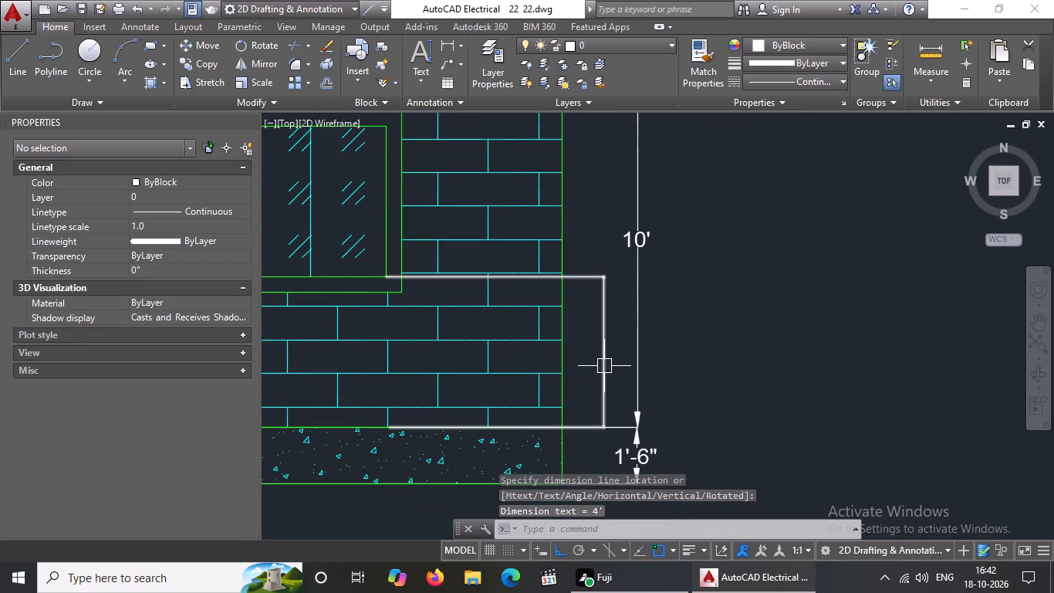
{"action": "left_click", "coordinate": [604, 366]}
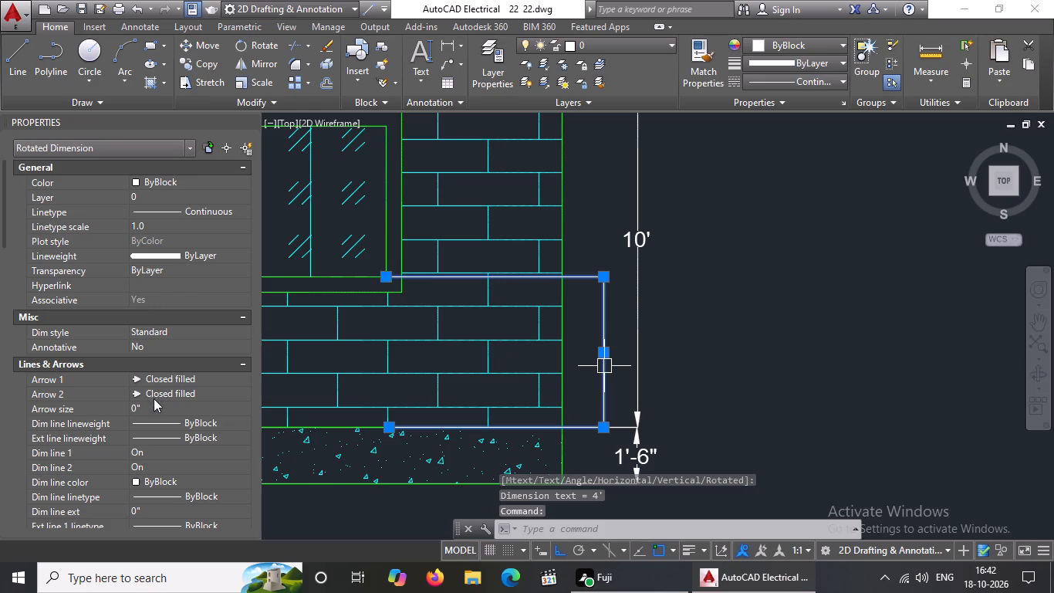
{"action": "left_click", "coordinate": [155, 405]}
{"action": "key", "text": "BackSpace"}
{"action": "key", "text": "BackSpace"}
{"action": "key", "text": "BackSpace"}
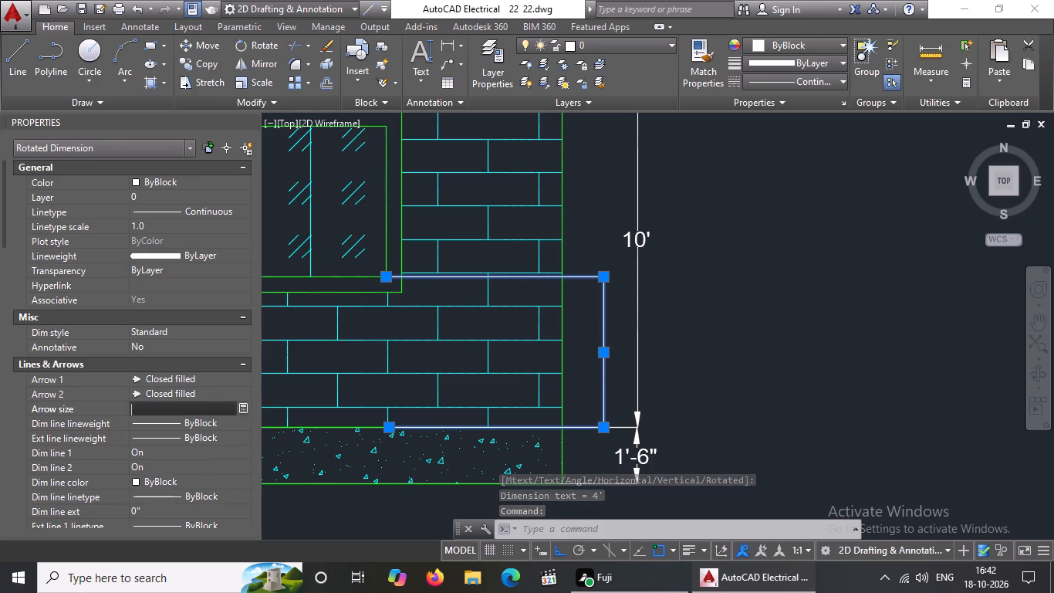
{"action": "key", "text": "5"}
{"action": "key", "text": "shift+quotedbl"}
{"action": "key", "text": "Return"}
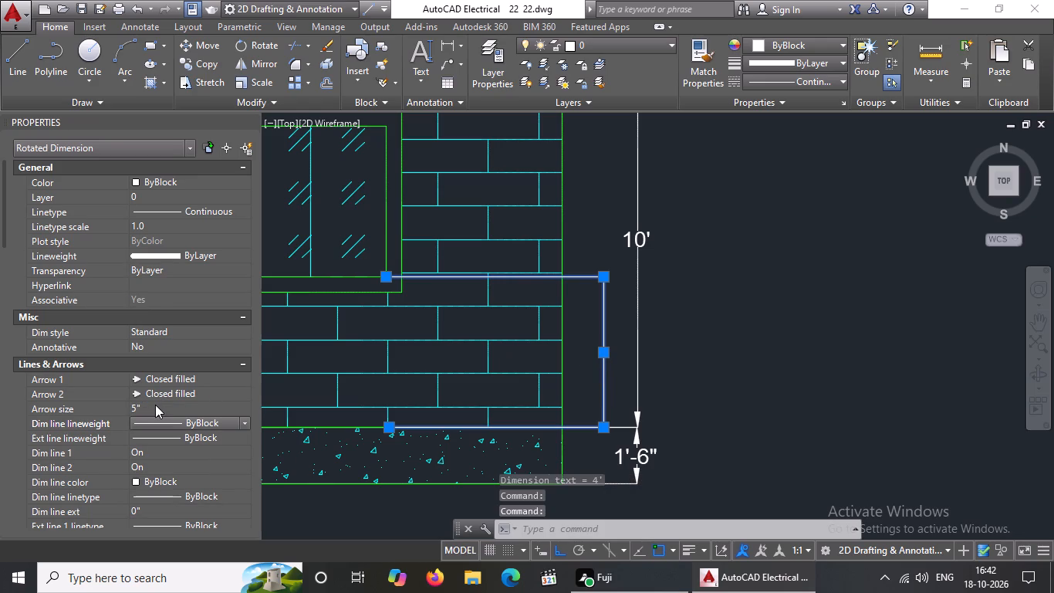
Set the text height of the window sill height dimension to 5", clear the selection and close its properties.
{"action": "scroll", "coordinate": [164, 418], "scroll_direction": "down", "scroll_amount": 6}
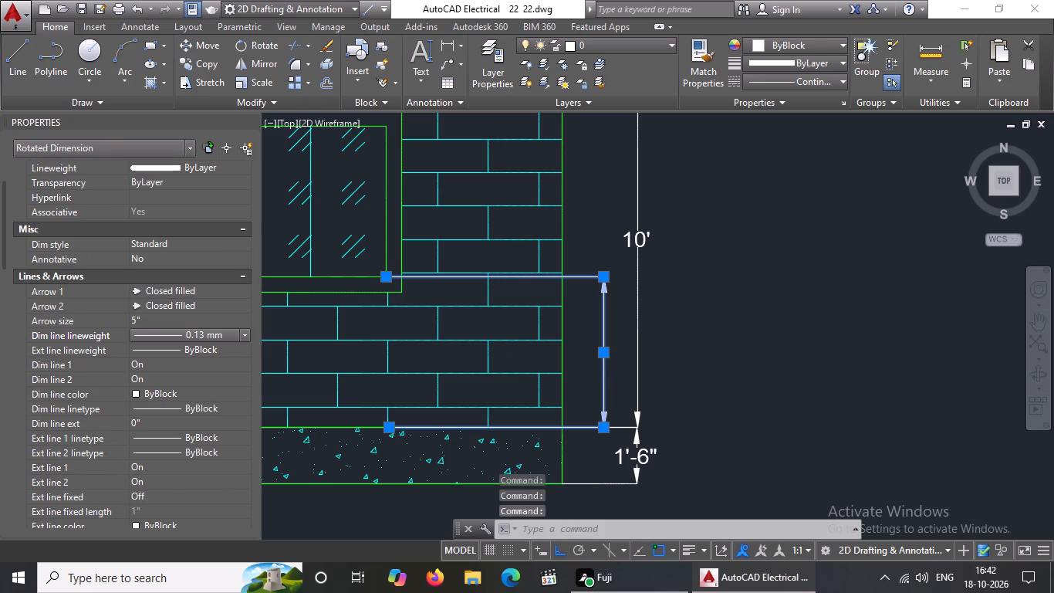
{"action": "scroll", "coordinate": [154, 421], "scroll_direction": "down", "scroll_amount": 3}
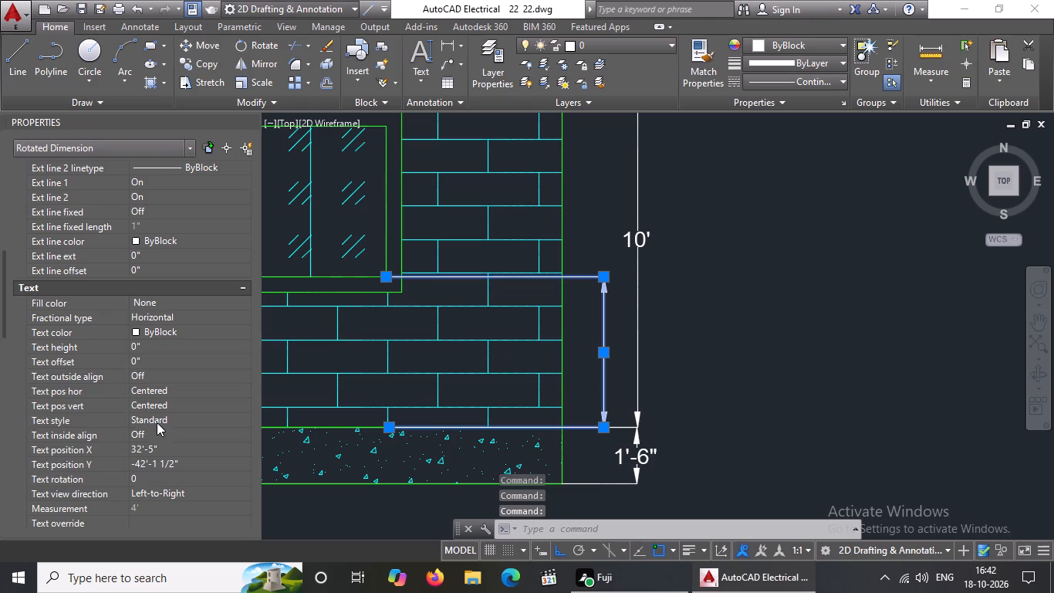
{"action": "left_click", "coordinate": [149, 344]}
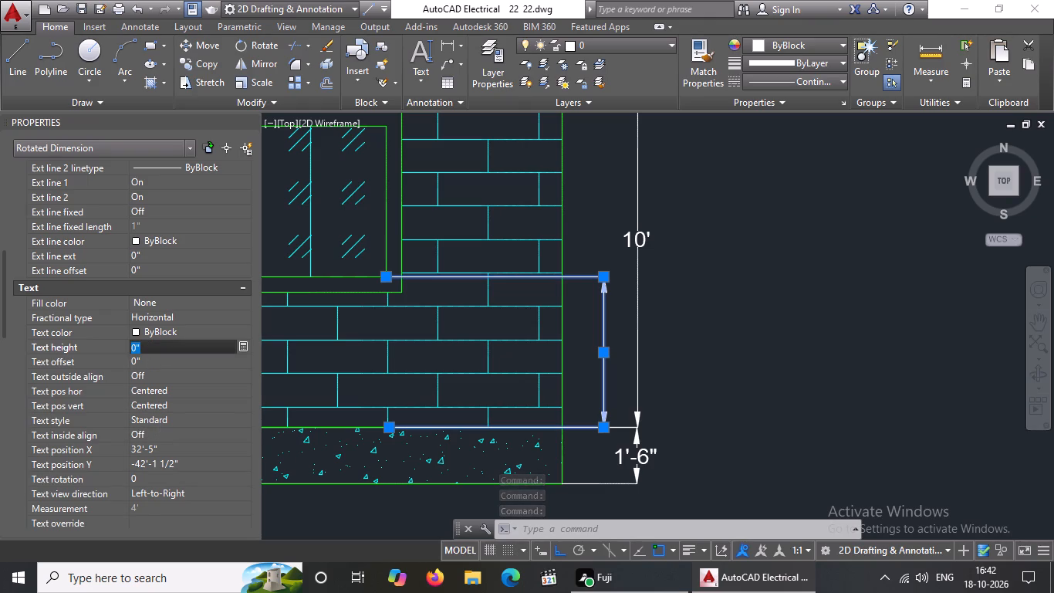
{"action": "key", "text": "BackSpace"}
{"action": "key", "text": "BackSpace"}
{"action": "key", "text": "BackSpace"}
{"action": "type", "text": "5\""}
{"action": "key", "text": "Return"}
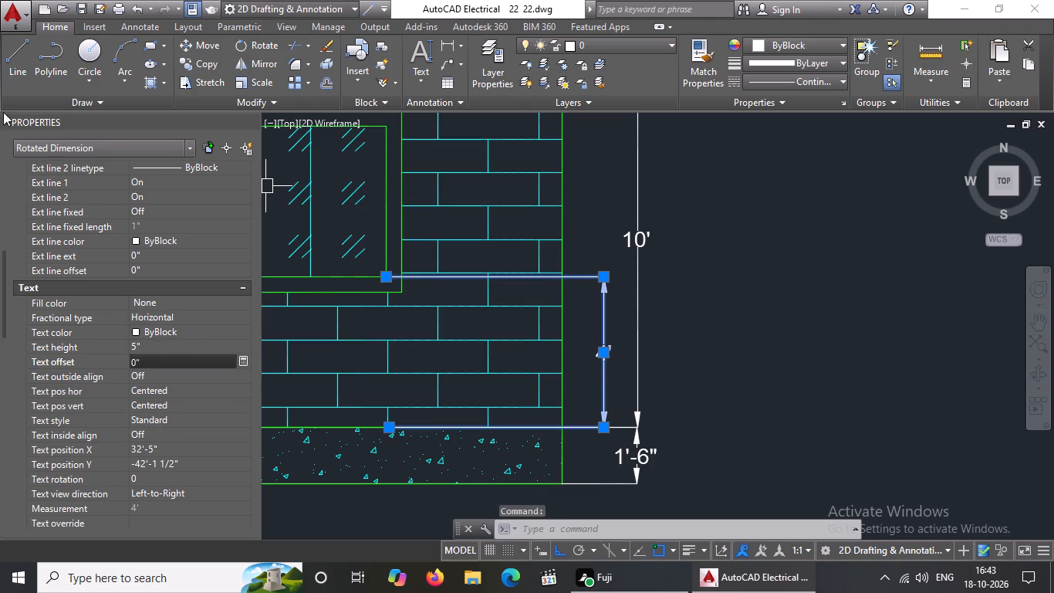
{"action": "left_click", "coordinate": [244, 120]}
{"action": "scroll", "coordinate": [828, 329], "scroll_direction": "down", "scroll_amount": 2}
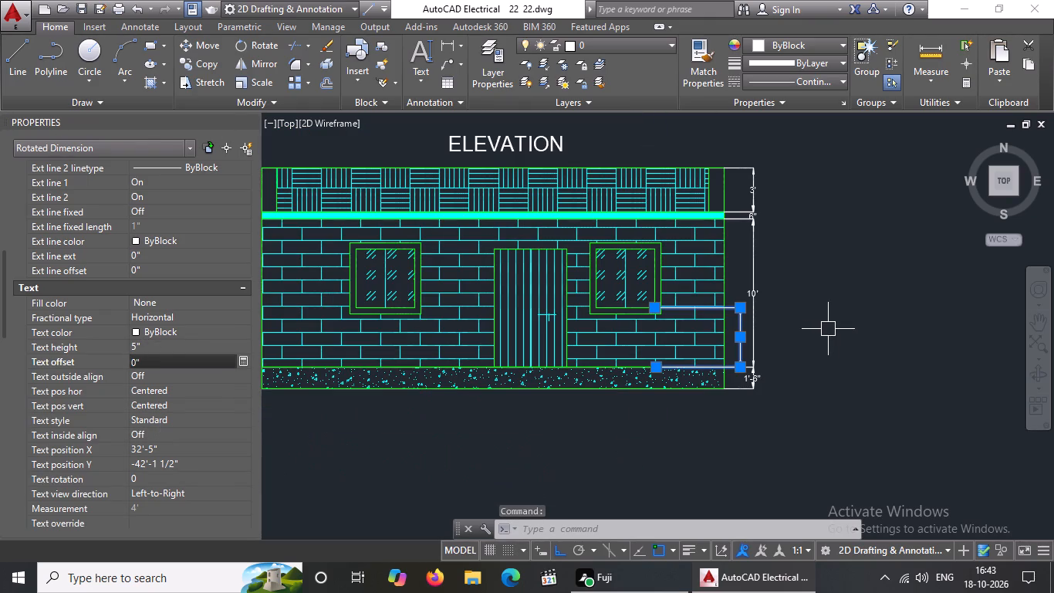
{"action": "key", "text": "Escape"}
{"action": "scroll", "coordinate": [823, 330], "scroll_direction": "down", "scroll_amount": 1}
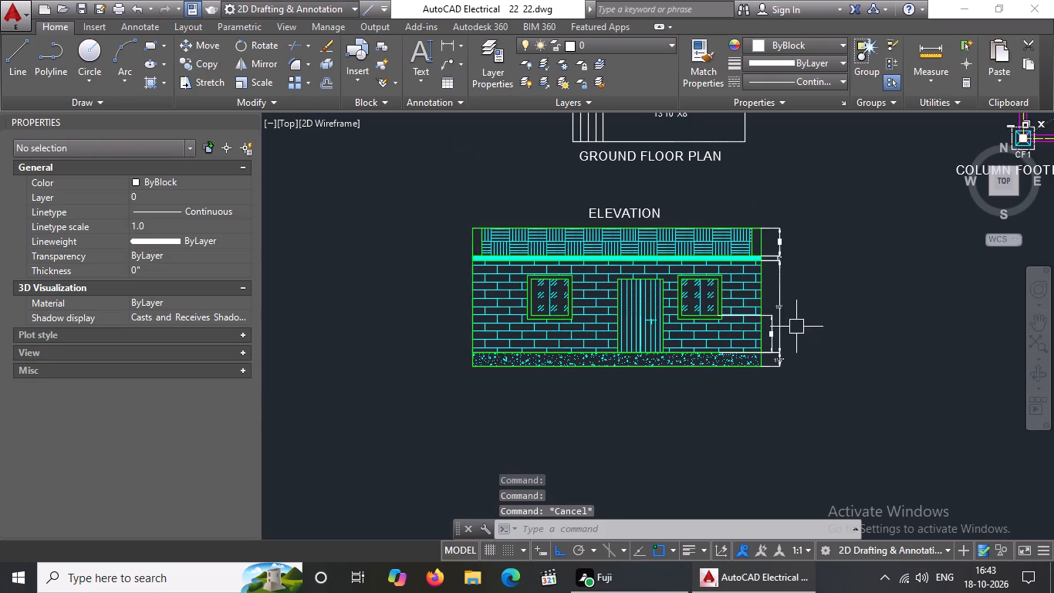
{"action": "middle_click_drag", "start_coordinate": [820, 315], "coordinate": [431, 417]}
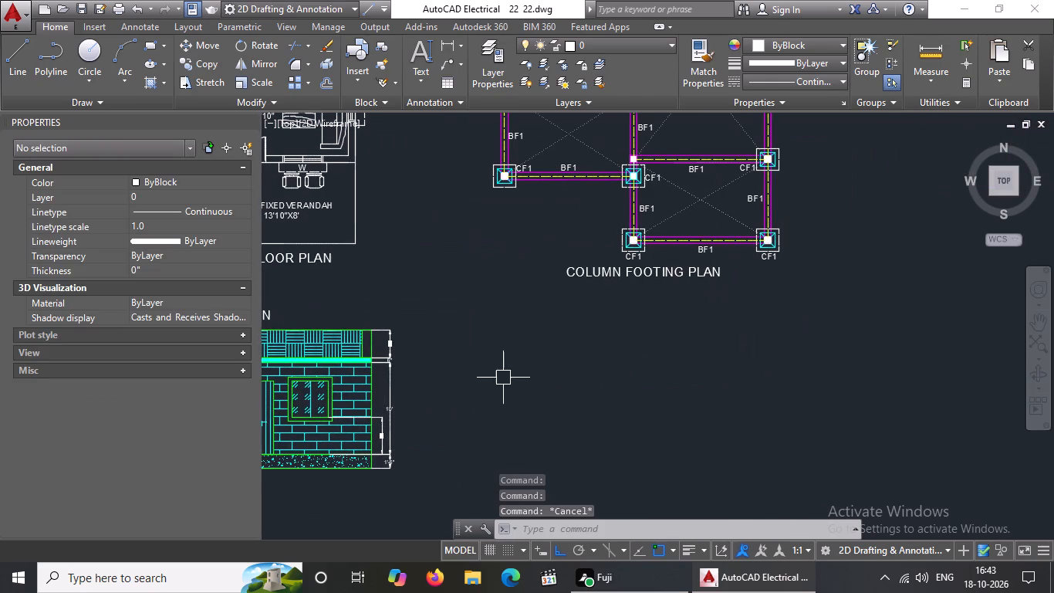
{"action": "middle_click_drag", "start_coordinate": [492, 382], "coordinate": [544, 356]}
{"action": "left_click", "coordinate": [249, 123]}
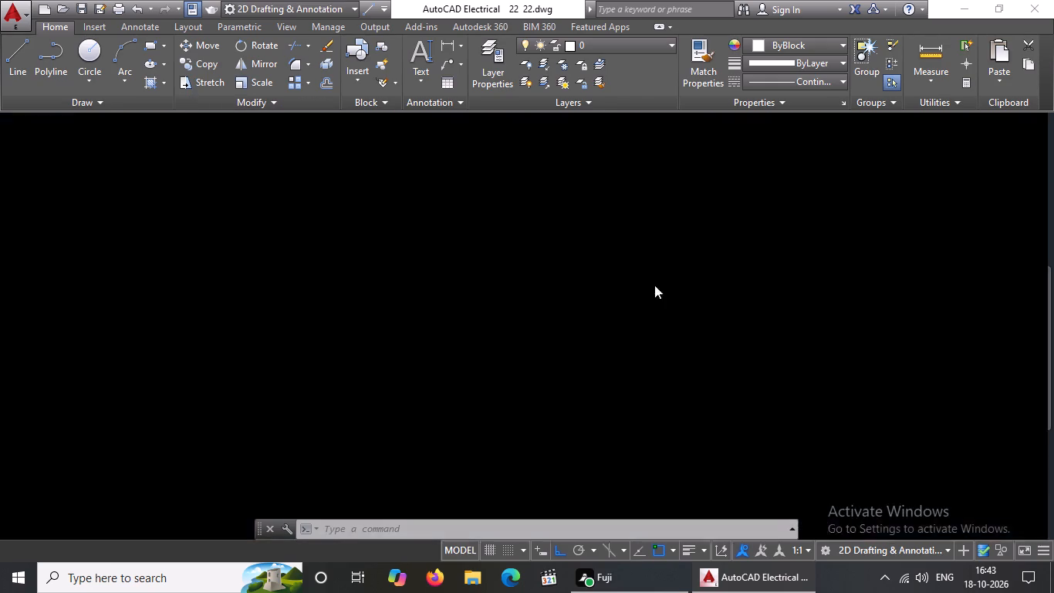
Add a horizontal linear dimension between the inner faces of the two bottommost columns in the column footing plan, placed just below the BF1 beam.
{"action": "middle_click_drag", "start_coordinate": [592, 320], "coordinate": [599, 435]}
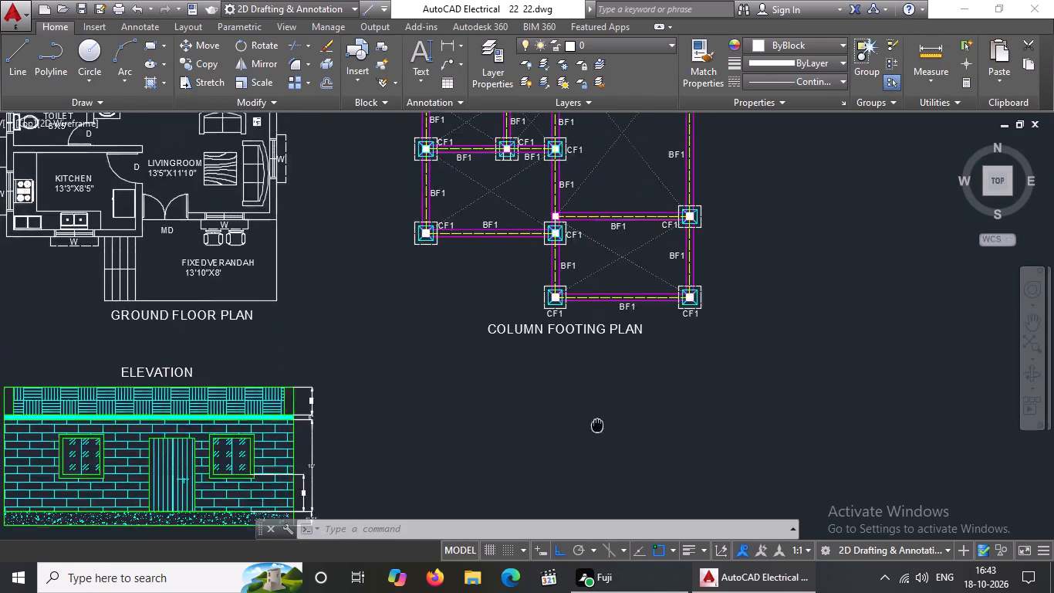
{"action": "middle_click_drag", "start_coordinate": [599, 435], "coordinate": [608, 476]}
{"action": "scroll", "coordinate": [608, 449], "scroll_direction": "down", "scroll_amount": 1}
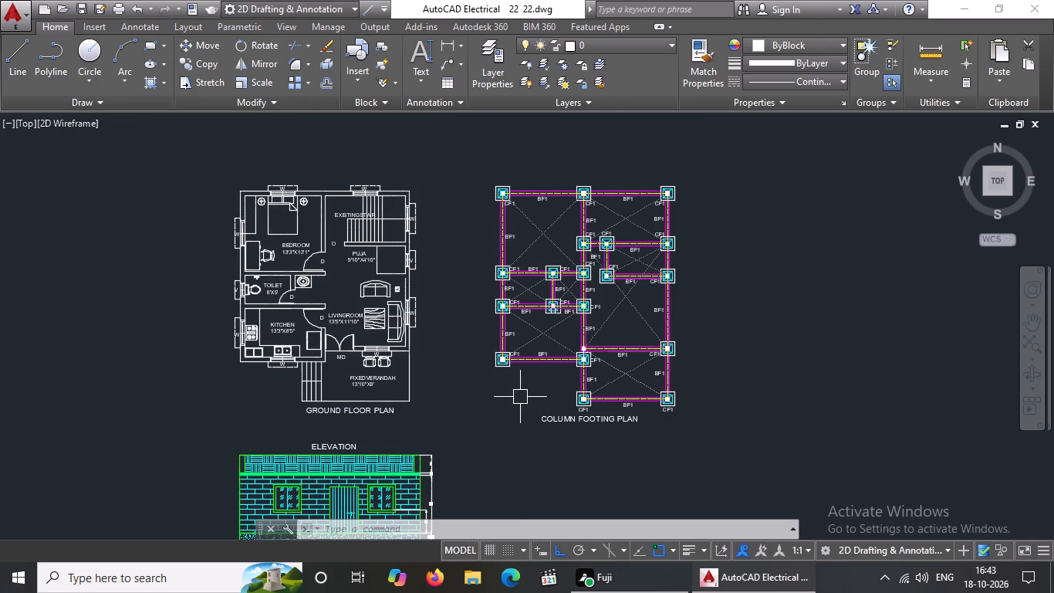
{"action": "scroll", "coordinate": [639, 456], "scroll_direction": "up", "scroll_amount": 2}
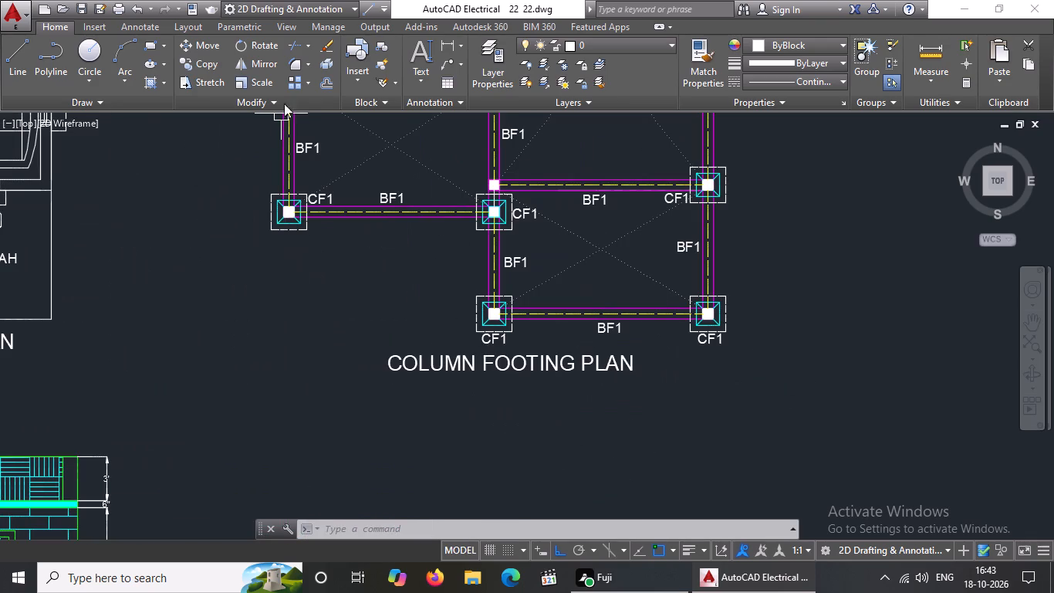
{"action": "left_click", "coordinate": [448, 49]}
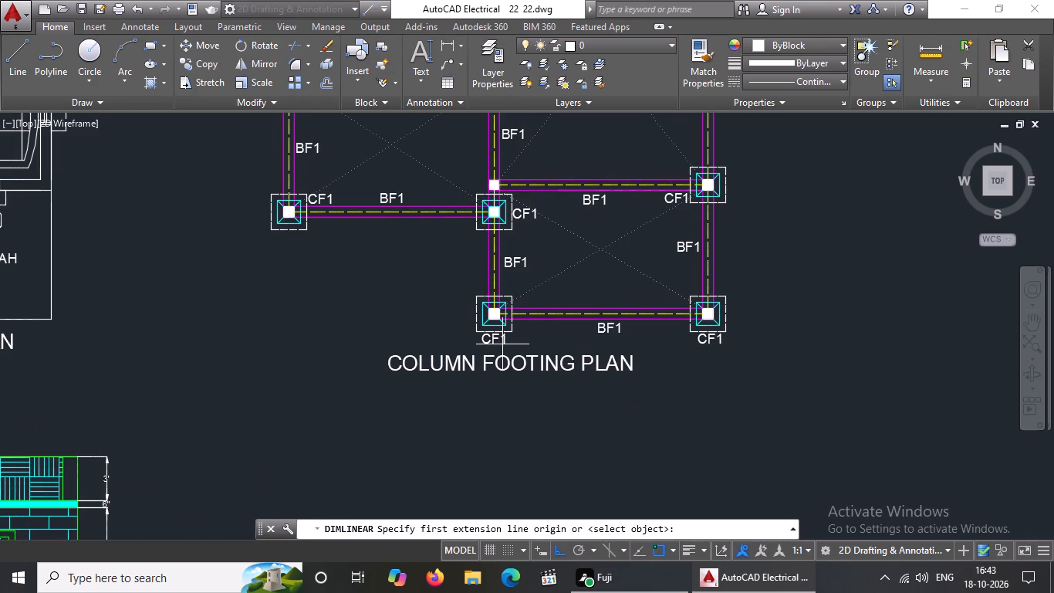
{"action": "scroll", "coordinate": [503, 344], "scroll_direction": "up", "scroll_amount": 2}
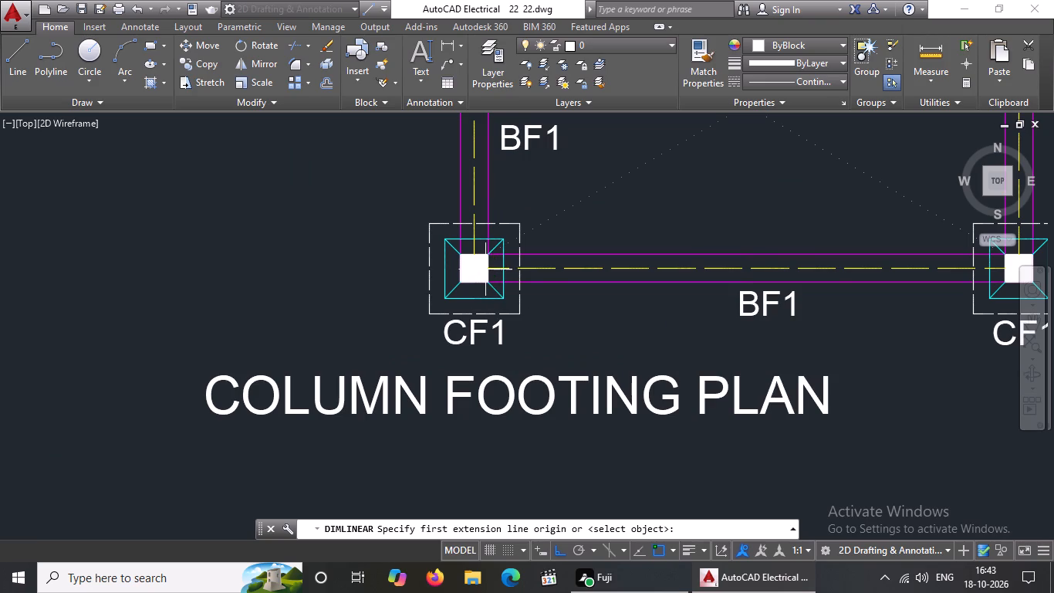
{"action": "left_click_drag", "start_coordinate": [491, 268], "coordinate": [499, 271]}
{"action": "scroll", "coordinate": [601, 289], "scroll_direction": "down", "scroll_amount": 2}
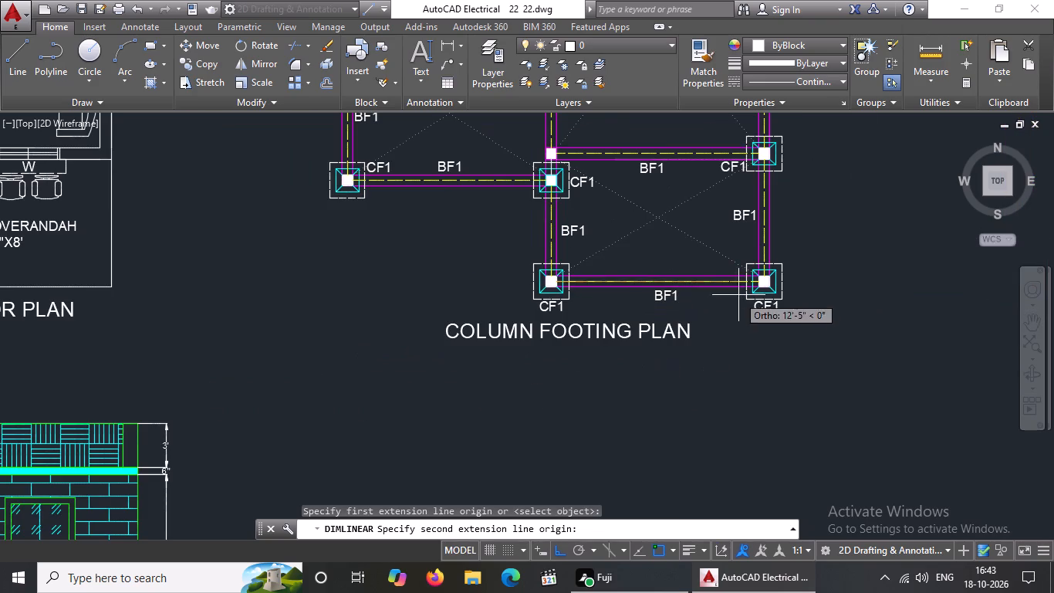
{"action": "scroll", "coordinate": [750, 286], "scroll_direction": "up", "scroll_amount": 4}
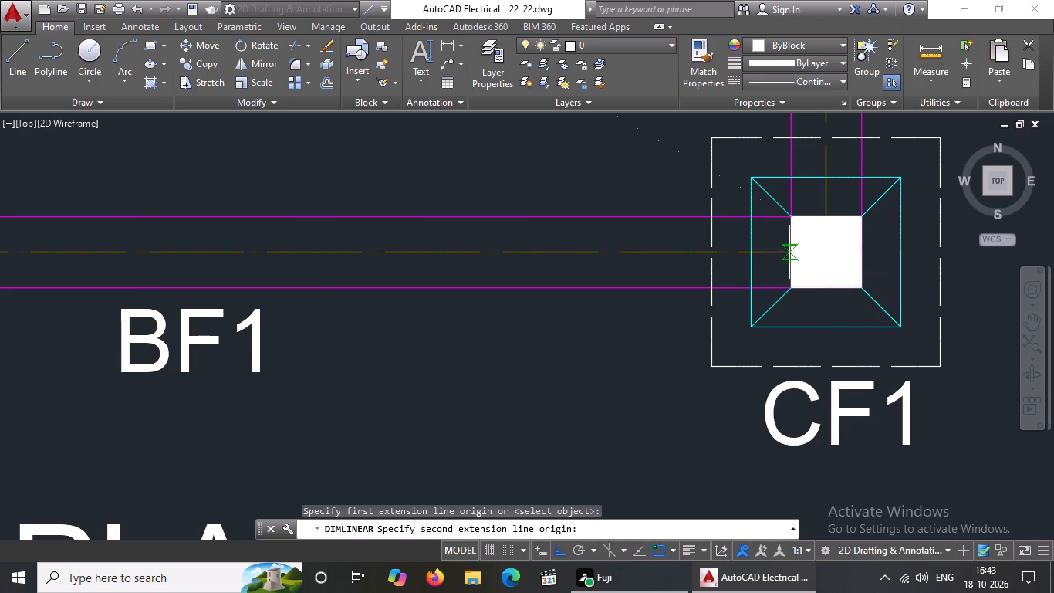
{"action": "scroll", "coordinate": [789, 254], "scroll_direction": "up", "scroll_amount": 1}
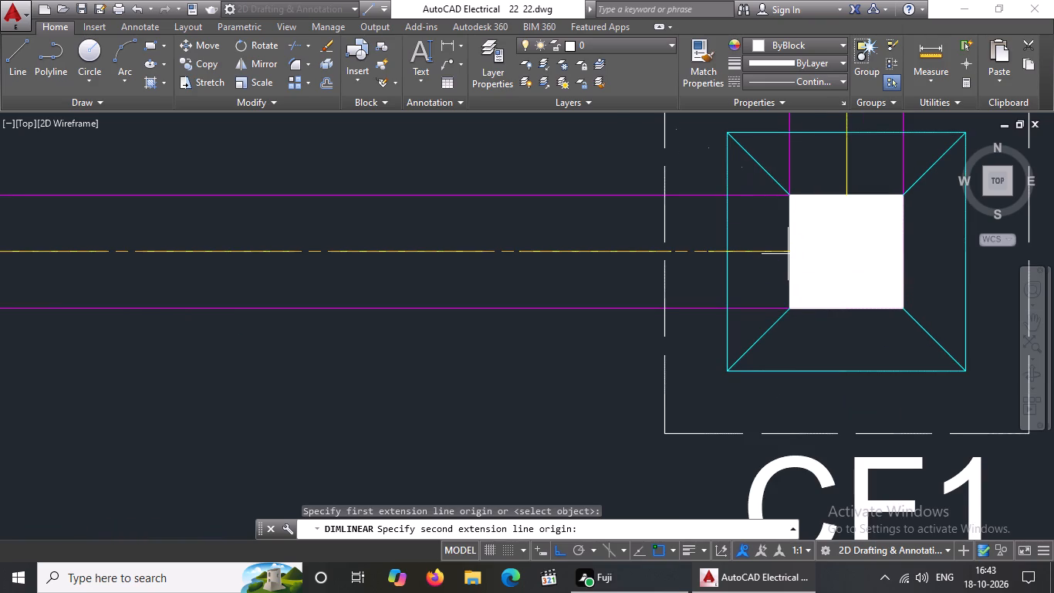
{"action": "left_click", "coordinate": [788, 252]}
{"action": "scroll", "coordinate": [789, 283], "scroll_direction": "down", "scroll_amount": 3}
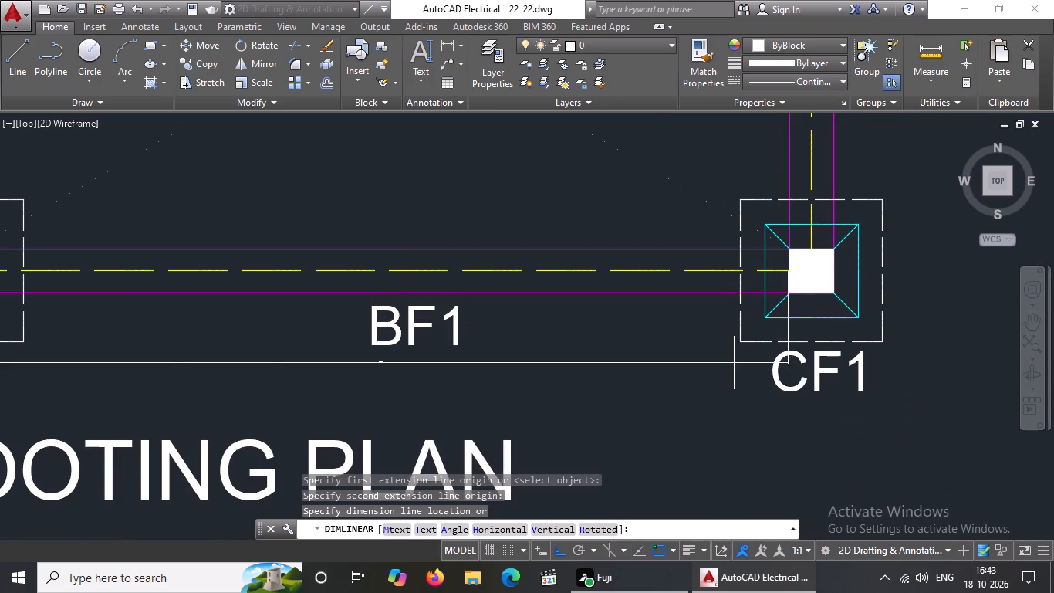
{"action": "scroll", "coordinate": [734, 363], "scroll_direction": "up", "scroll_amount": 2}
{"action": "scroll", "coordinate": [734, 363], "scroll_direction": "down", "scroll_amount": 4}
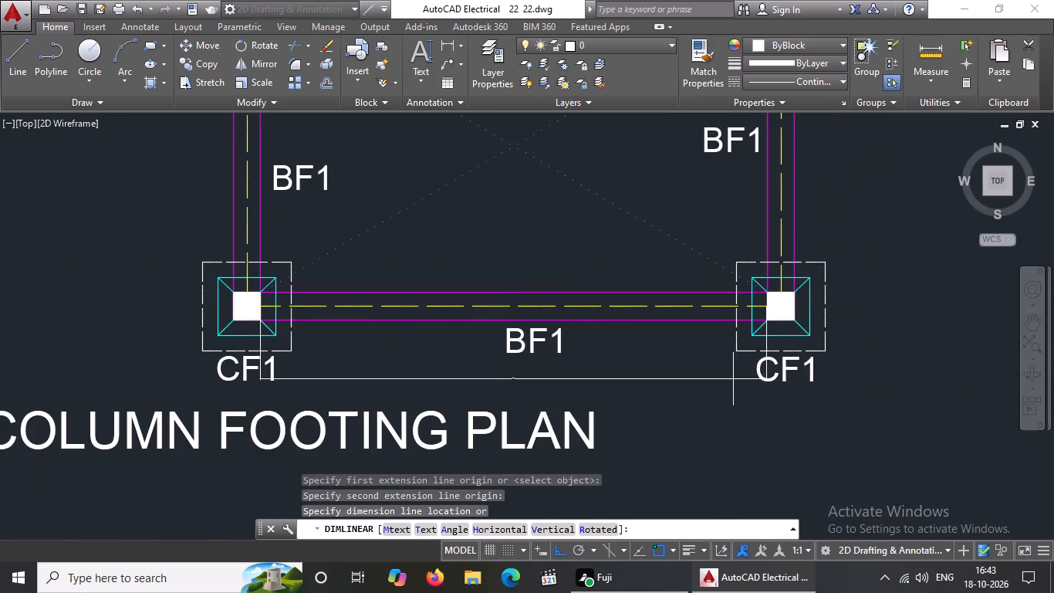
{"action": "left_click", "coordinate": [732, 384]}
Add a horizontal linear dimension between the two columns of the footing plan's lower-left bay, placed just below its bottom beam.
{"action": "scroll", "coordinate": [768, 367], "scroll_direction": "down", "scroll_amount": 4}
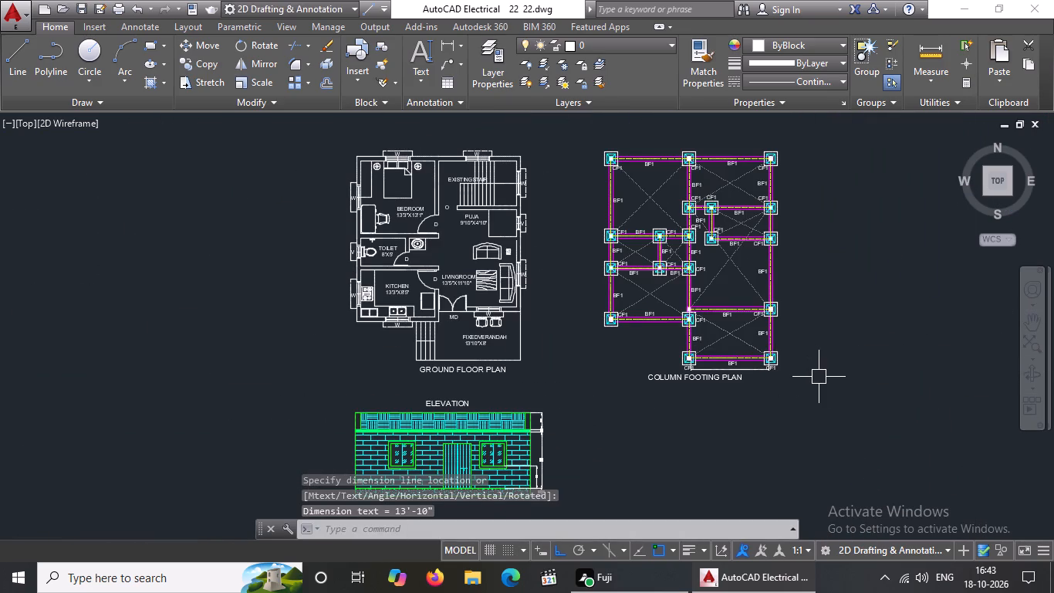
{"action": "left_click", "coordinate": [444, 40]}
{"action": "scroll", "coordinate": [706, 348], "scroll_direction": "up", "scroll_amount": 2}
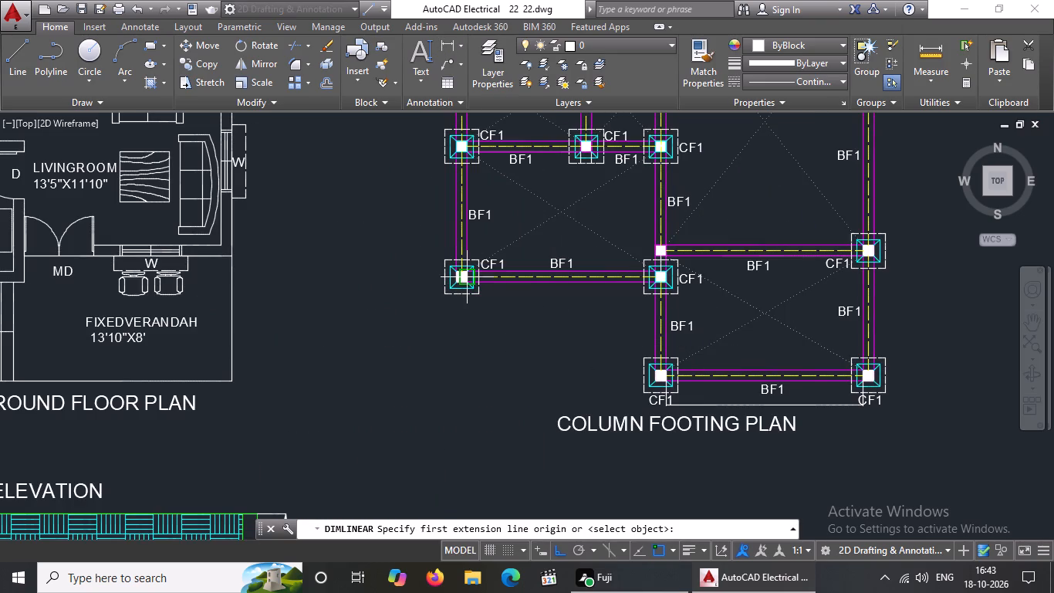
{"action": "left_click", "coordinate": [473, 279]}
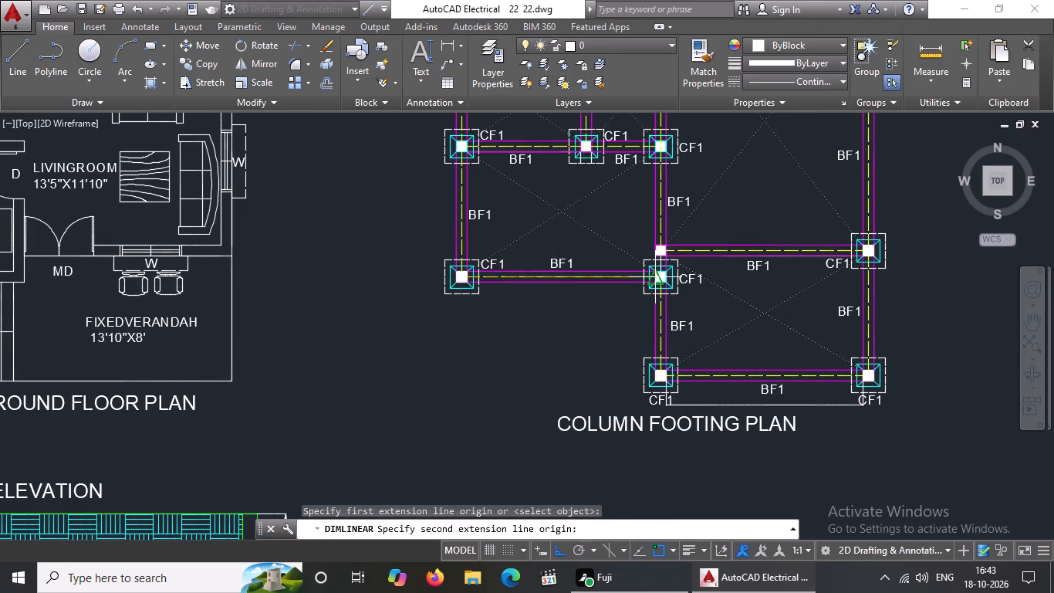
{"action": "left_click", "coordinate": [653, 277]}
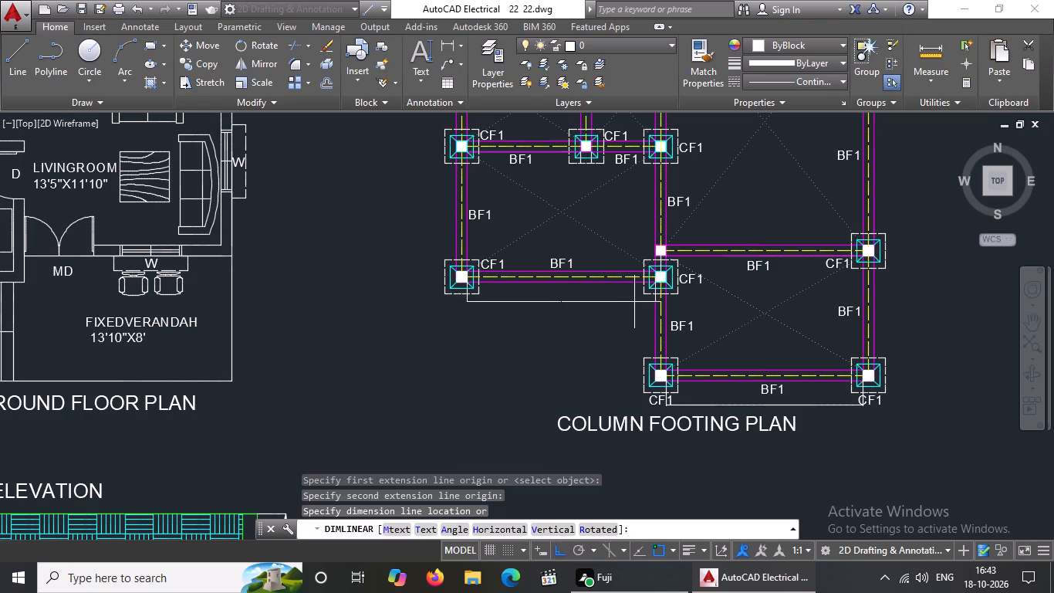
{"action": "left_click", "coordinate": [634, 302]}
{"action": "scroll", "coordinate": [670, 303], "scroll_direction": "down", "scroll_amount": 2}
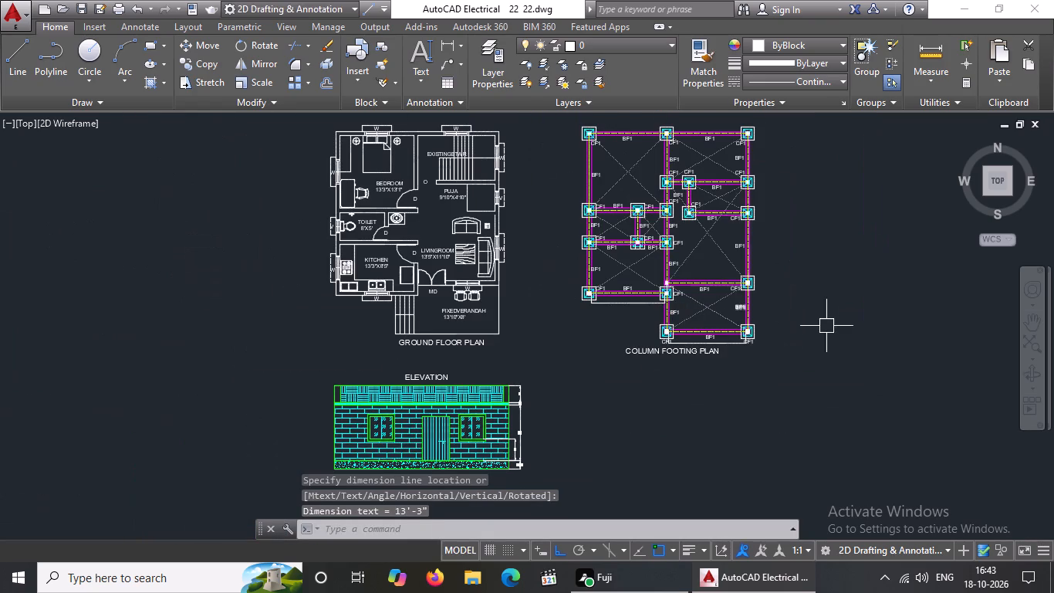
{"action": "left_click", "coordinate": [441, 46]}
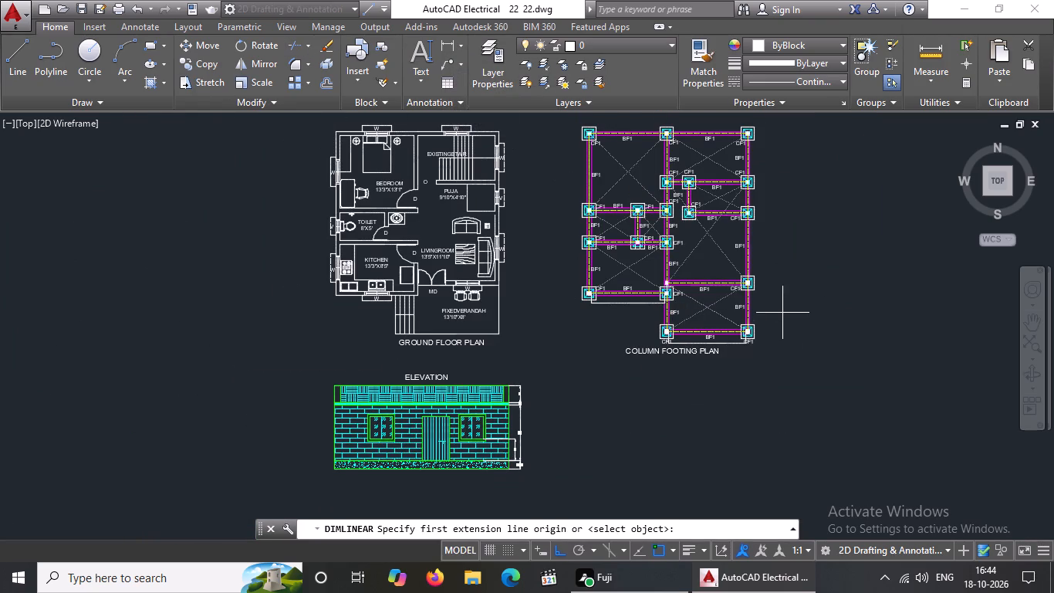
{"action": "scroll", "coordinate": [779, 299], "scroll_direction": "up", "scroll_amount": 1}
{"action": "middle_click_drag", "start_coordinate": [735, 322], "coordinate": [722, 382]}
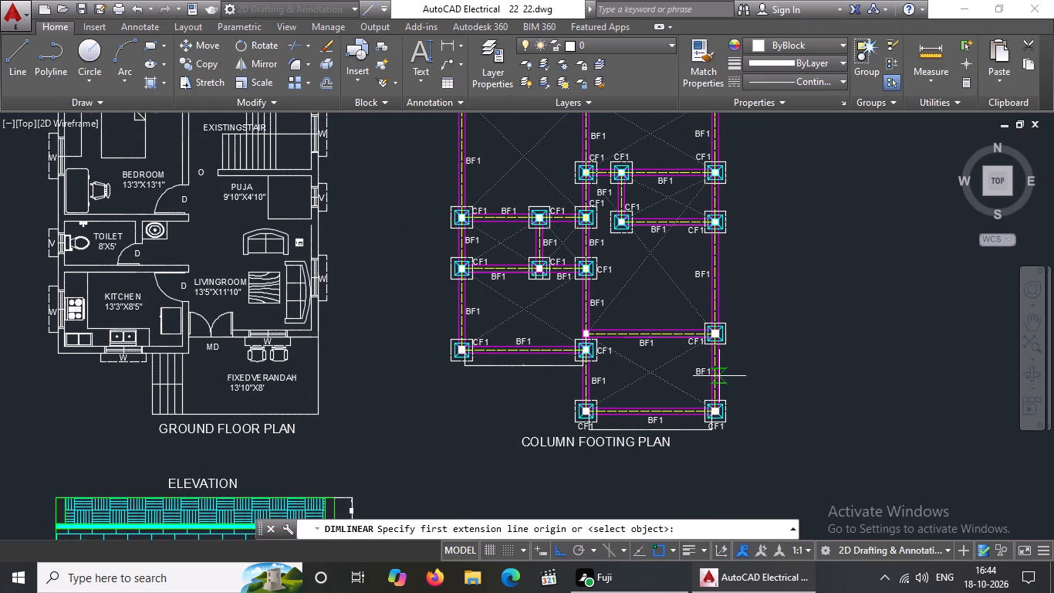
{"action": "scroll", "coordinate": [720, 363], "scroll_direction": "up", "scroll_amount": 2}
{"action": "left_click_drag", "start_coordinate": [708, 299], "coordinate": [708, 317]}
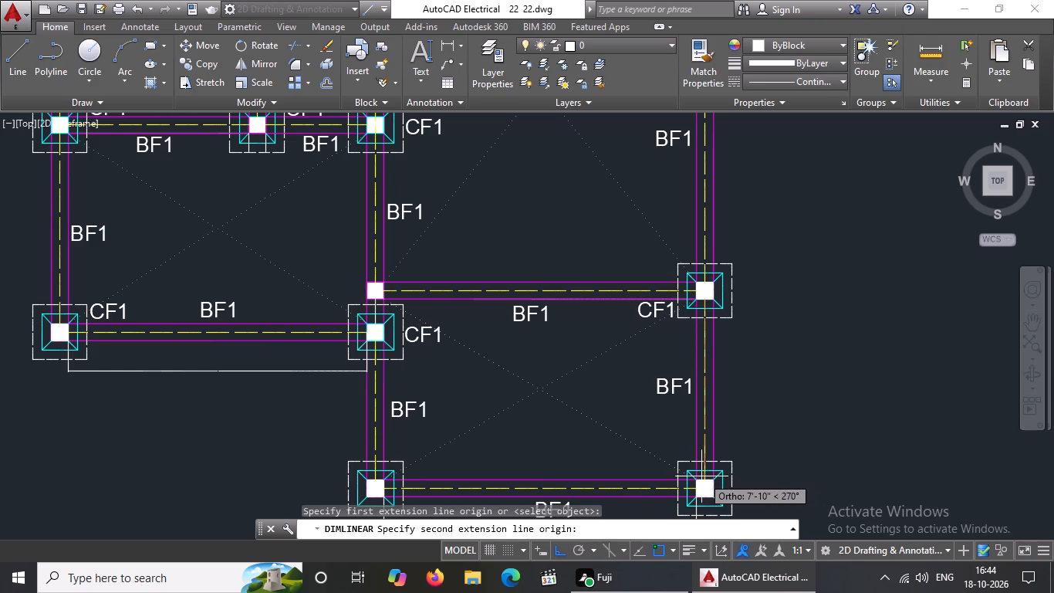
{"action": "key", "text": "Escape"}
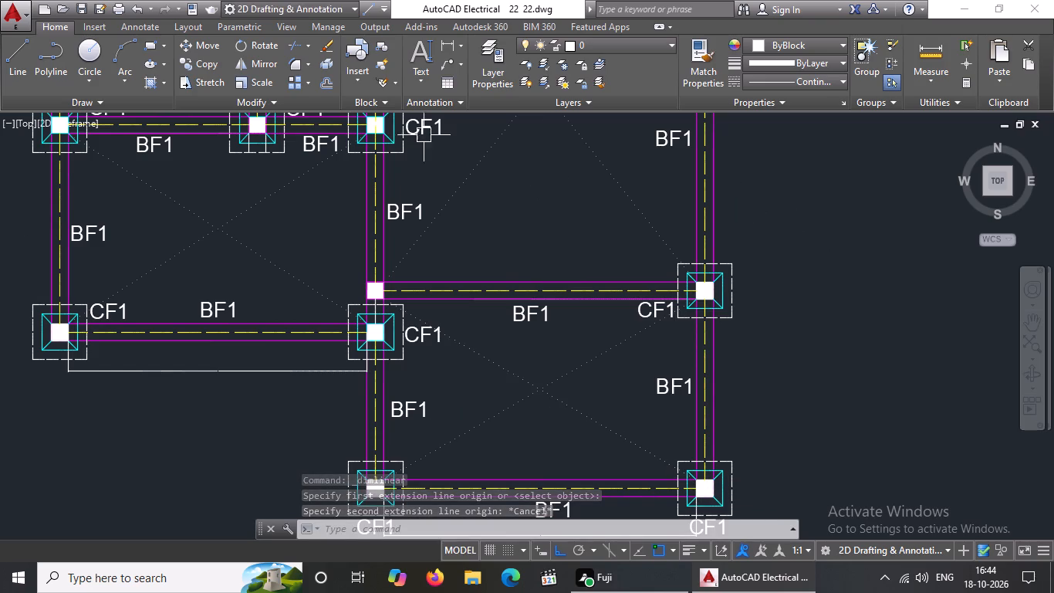
Add a vertical linear dimension between the two right-hand columns of the footing plan's bottom bay, placed outside the right beam.
{"action": "left_click", "coordinate": [442, 44]}
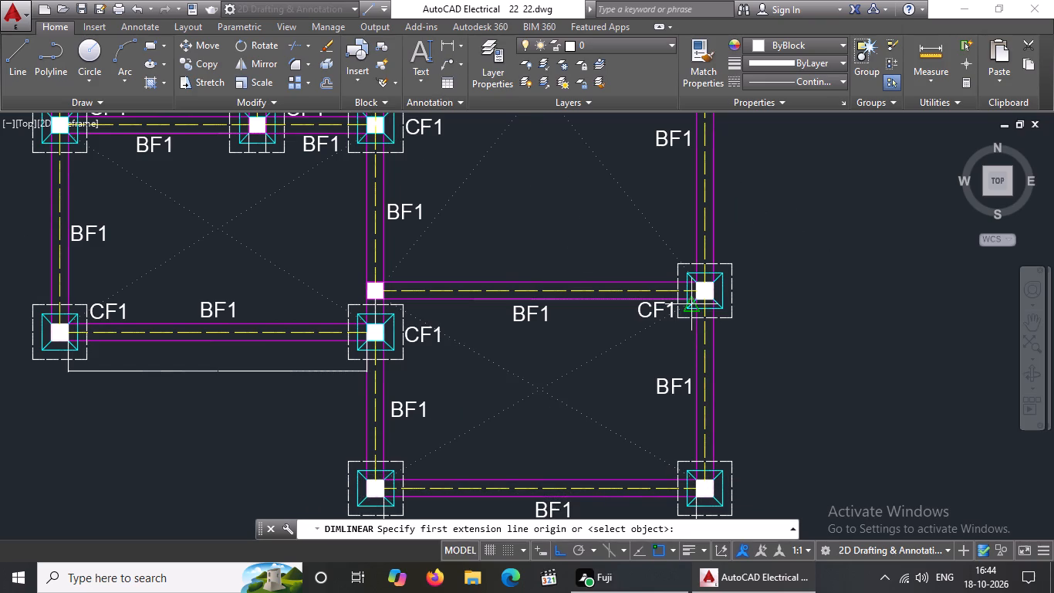
{"action": "left_click", "coordinate": [697, 298]}
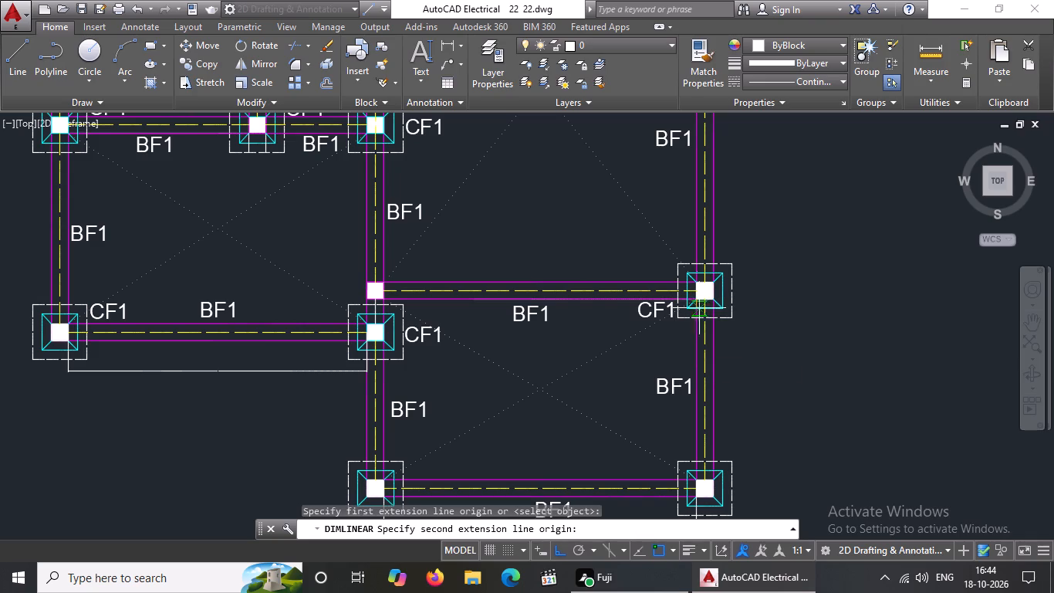
{"action": "scroll", "coordinate": [695, 483], "scroll_direction": "up", "scroll_amount": 2}
{"action": "left_click", "coordinate": [696, 472]}
{"action": "scroll", "coordinate": [788, 422], "scroll_direction": "down", "scroll_amount": 3}
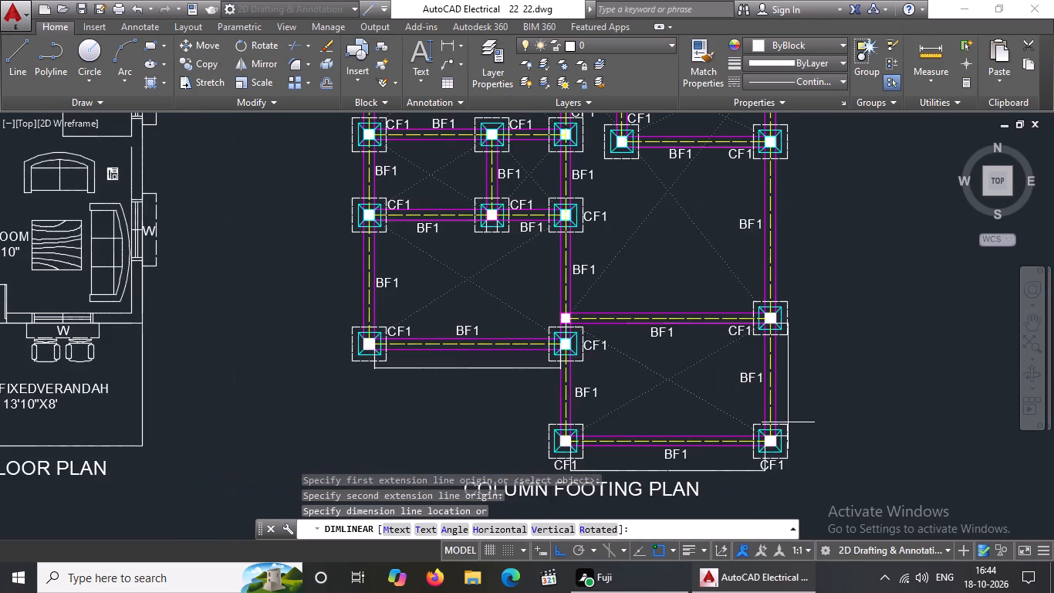
{"action": "scroll", "coordinate": [790, 419], "scroll_direction": "down", "scroll_amount": 2}
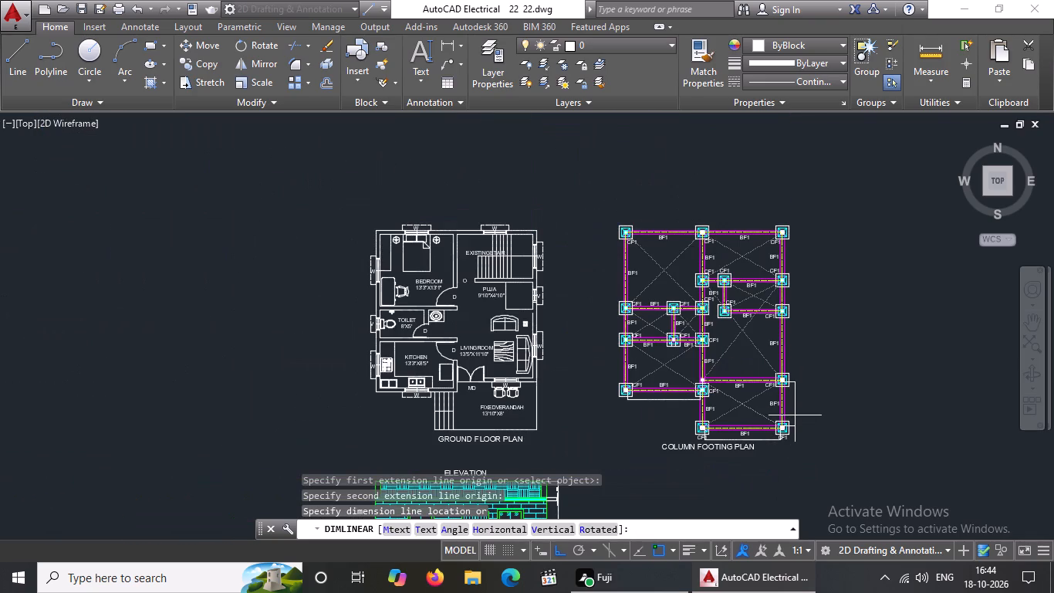
{"action": "left_click", "coordinate": [796, 415]}
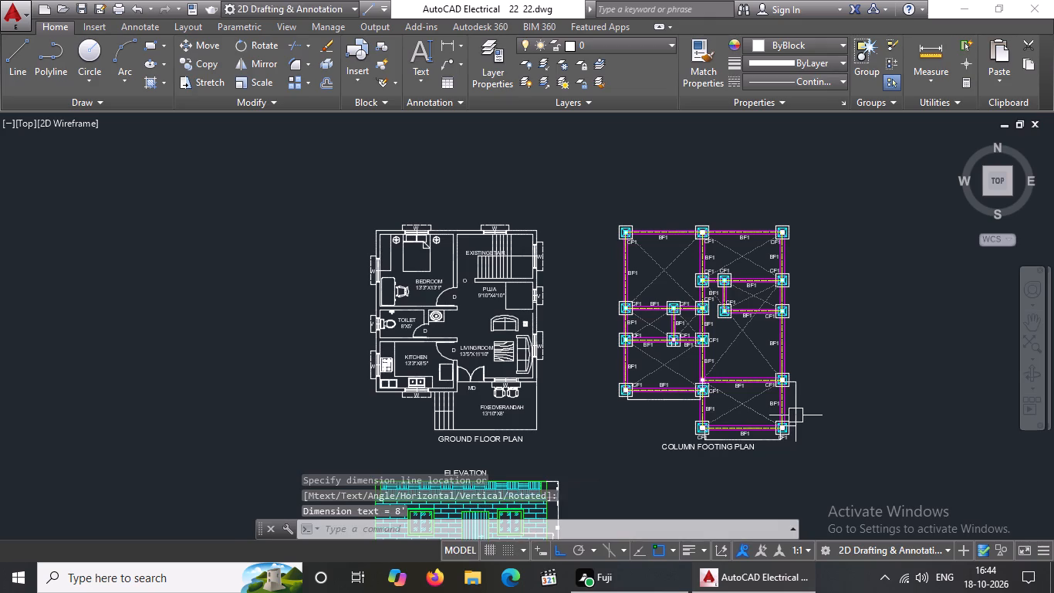
Add a vertical linear dimension between the right-hand columns of the footing plan's large bay above the bottom bay, aligned with the dimension below it.
{"action": "scroll", "coordinate": [814, 387], "scroll_direction": "up", "scroll_amount": 1}
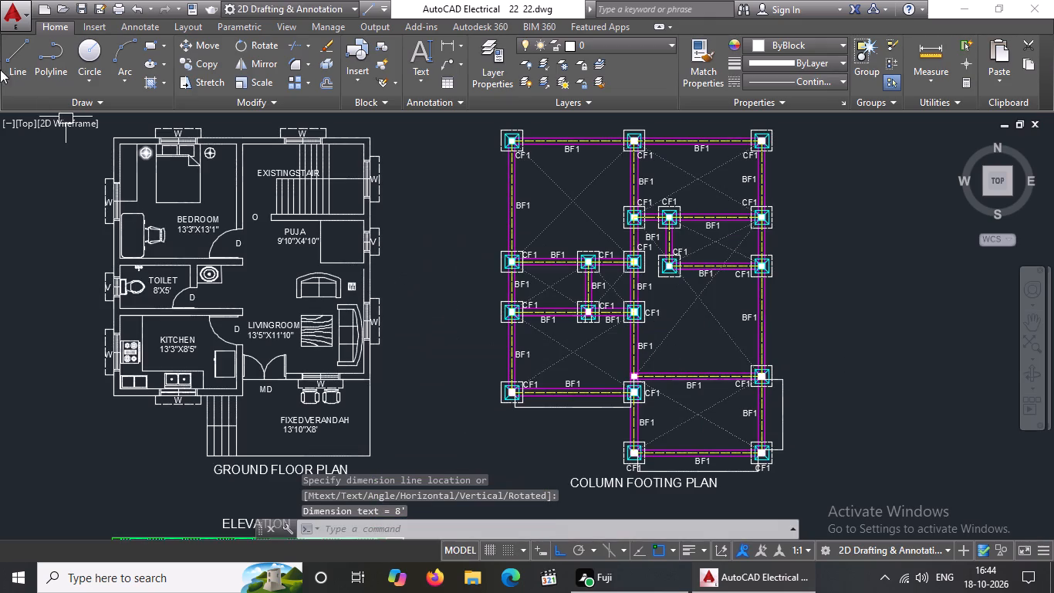
{"action": "left_click", "coordinate": [447, 46]}
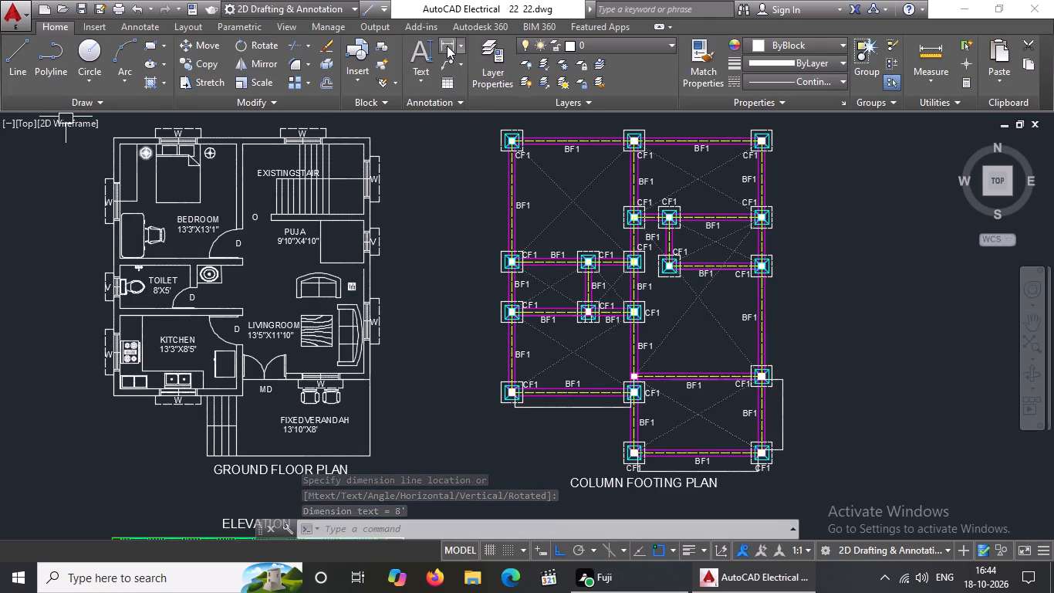
{"action": "scroll", "coordinate": [769, 368], "scroll_direction": "up", "scroll_amount": 2}
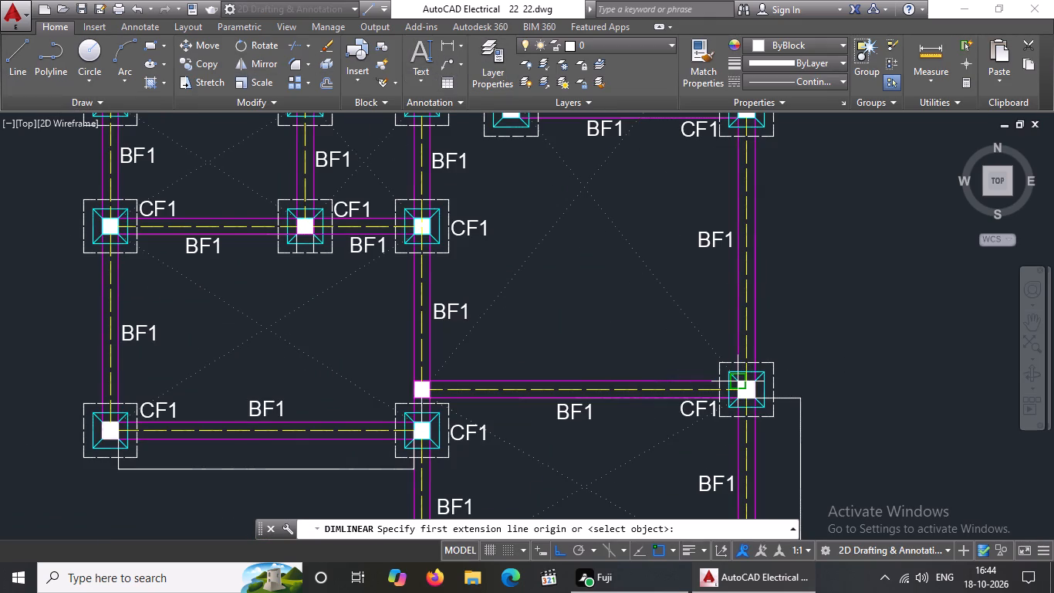
{"action": "left_click", "coordinate": [736, 384]}
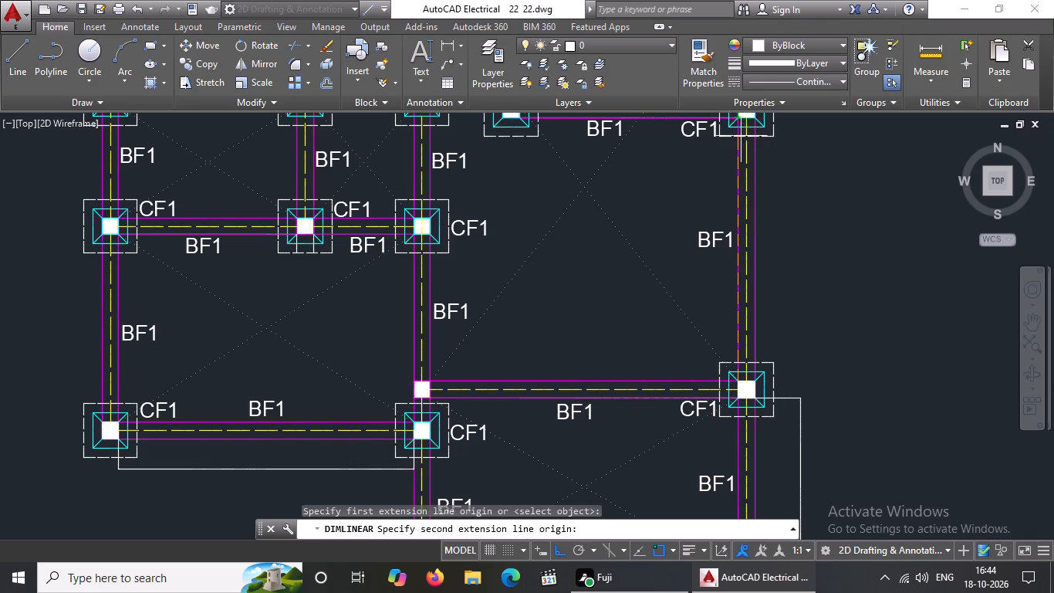
{"action": "middle_click_drag", "start_coordinate": [742, 145], "coordinate": [731, 232]}
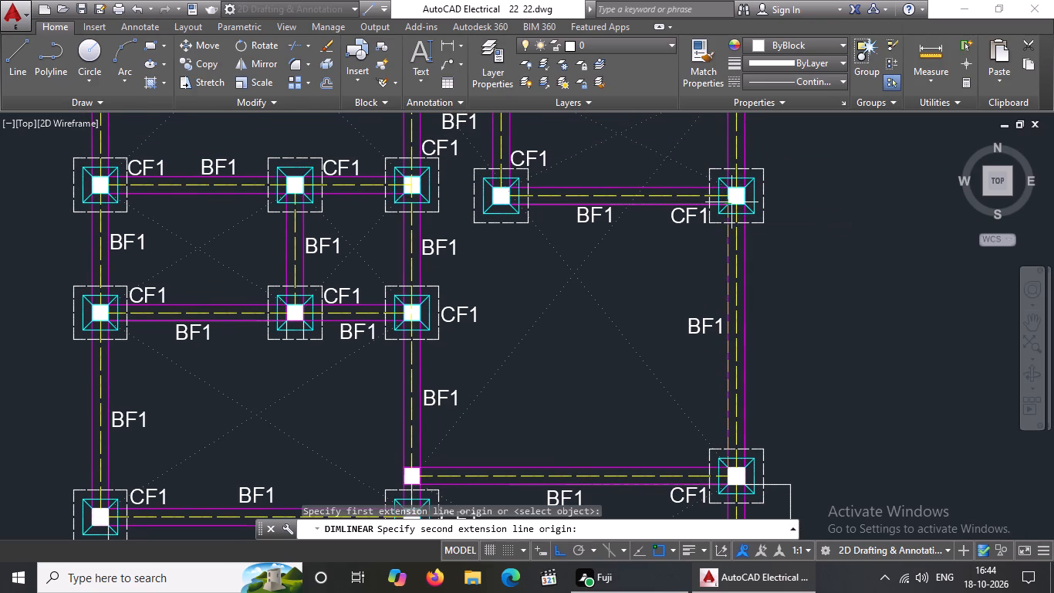
{"action": "left_click", "coordinate": [730, 203]}
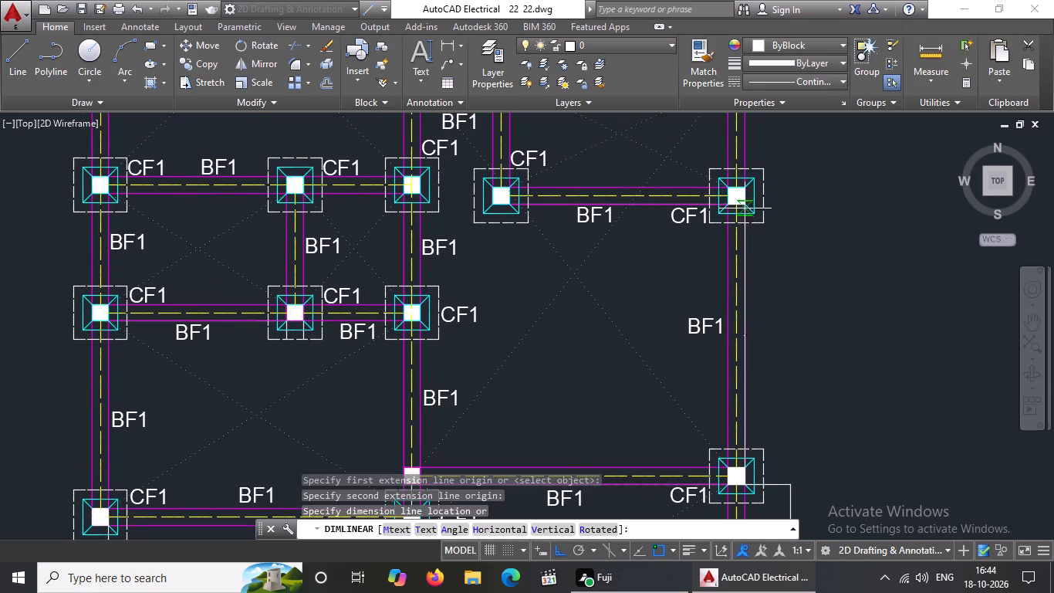
{"action": "scroll", "coordinate": [772, 211], "scroll_direction": "down", "scroll_amount": 1}
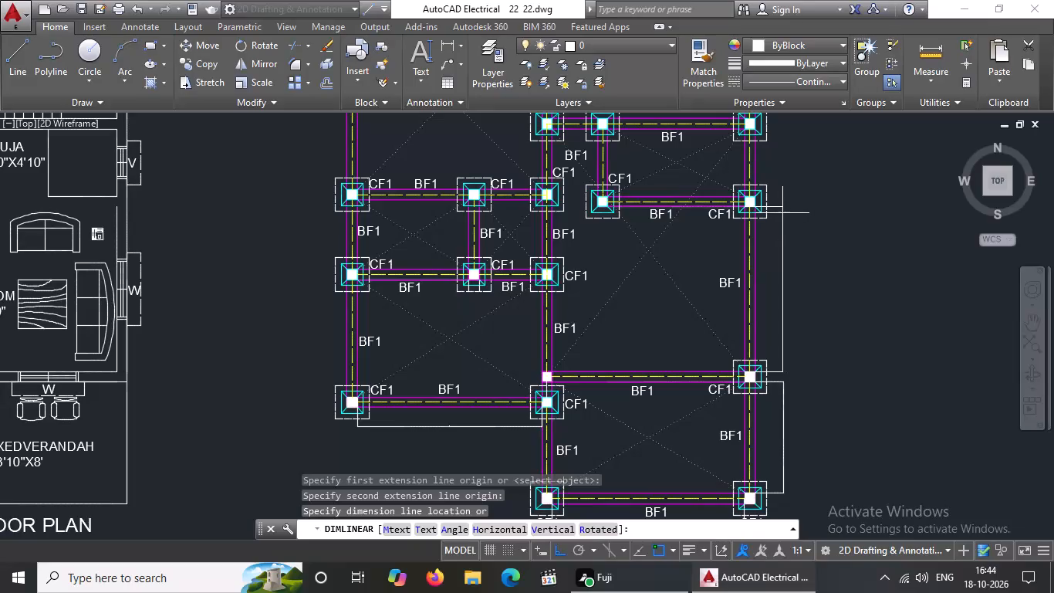
{"action": "left_click", "coordinate": [782, 213]}
Add a vertical linear dimension between the right-hand columns of the footing plan's small bay, in line with the existing right-side dimensions.
{"action": "scroll", "coordinate": [783, 213], "scroll_direction": "down", "scroll_amount": 1}
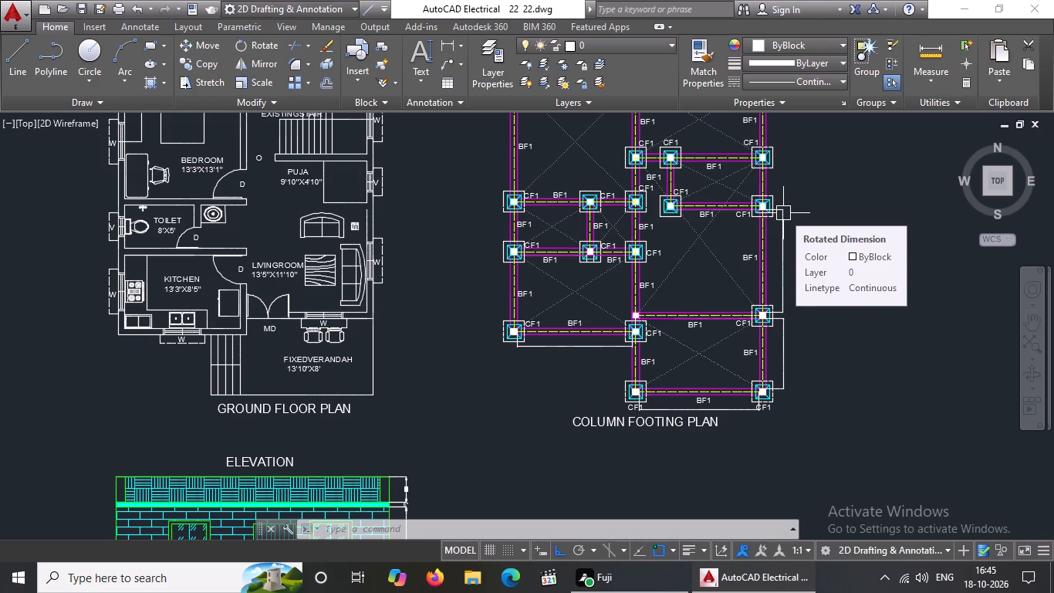
{"action": "scroll", "coordinate": [840, 217], "scroll_direction": "down", "scroll_amount": 1}
{"action": "middle_click_drag", "start_coordinate": [839, 227], "coordinate": [803, 316]}
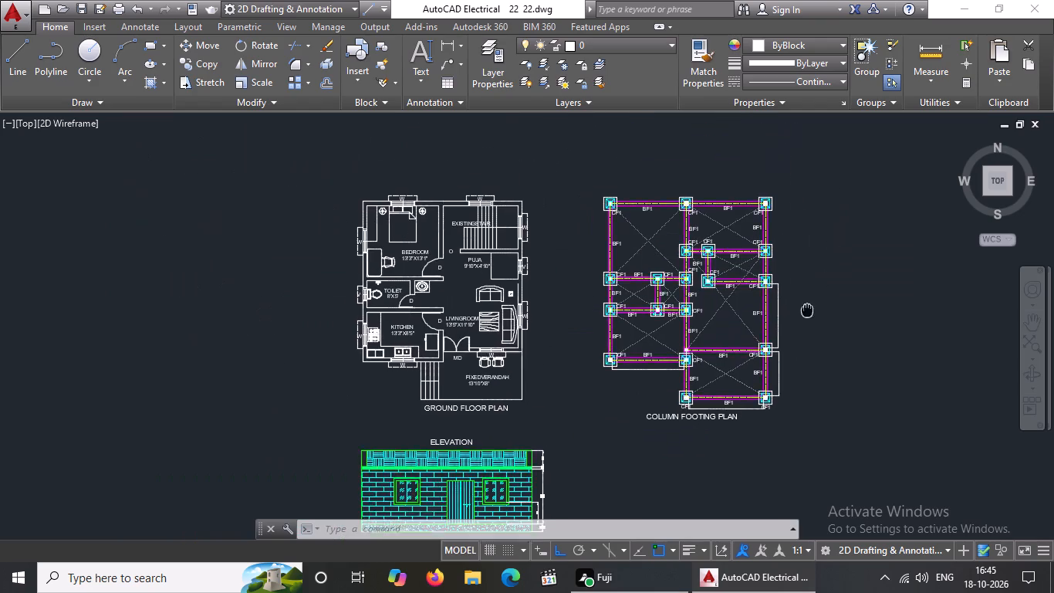
{"action": "middle_click_drag", "start_coordinate": [803, 316], "coordinate": [785, 344]}
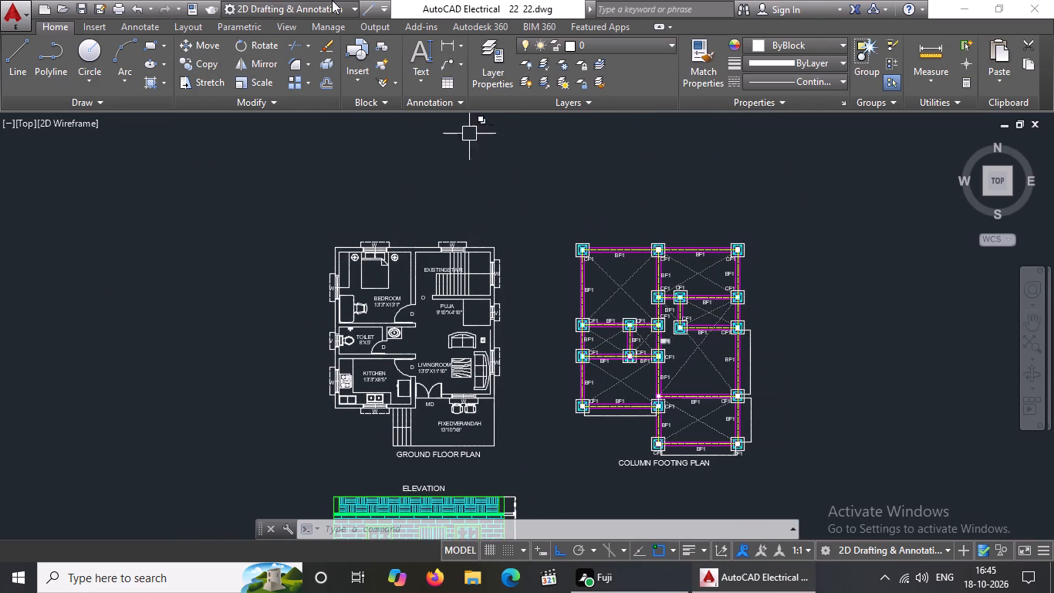
{"action": "left_click_drag", "start_coordinate": [444, 45], "coordinate": [450, 55]}
{"action": "scroll", "coordinate": [738, 304], "scroll_direction": "up", "scroll_amount": 2}
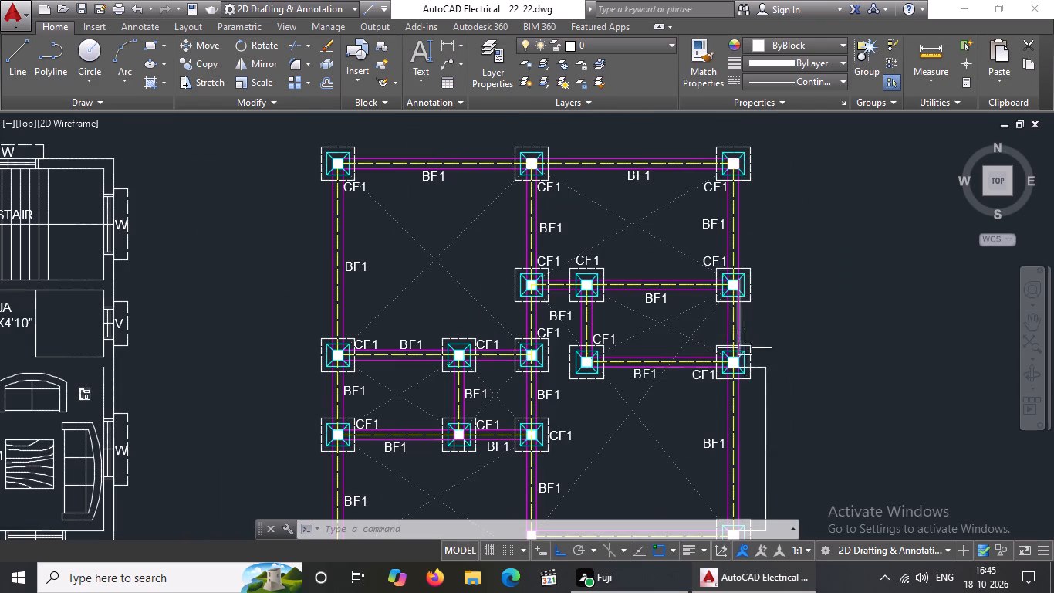
{"action": "left_click", "coordinate": [444, 47]}
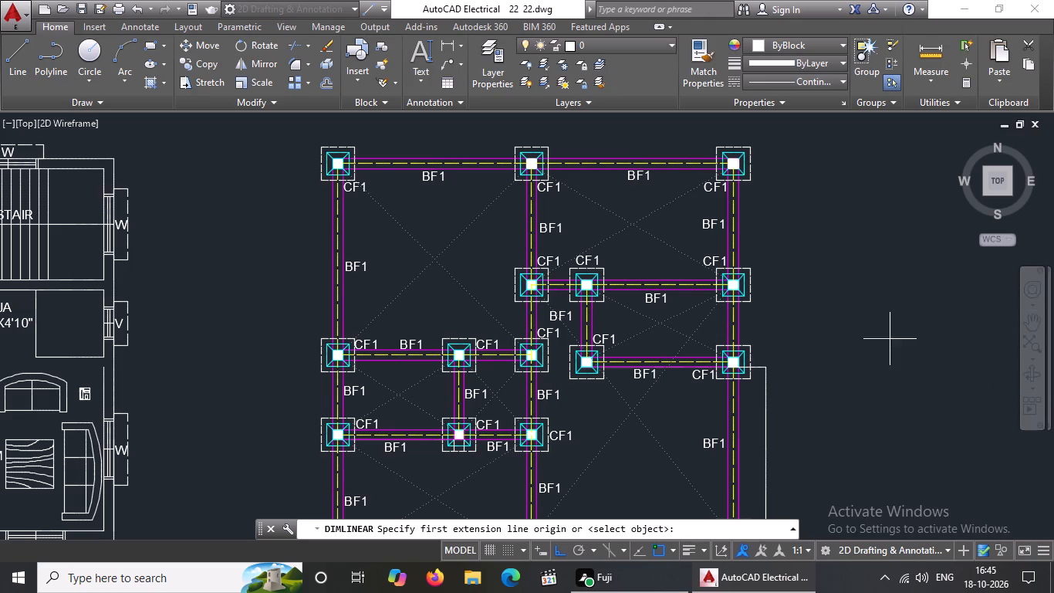
{"action": "scroll", "coordinate": [773, 346], "scroll_direction": "up", "scroll_amount": 2}
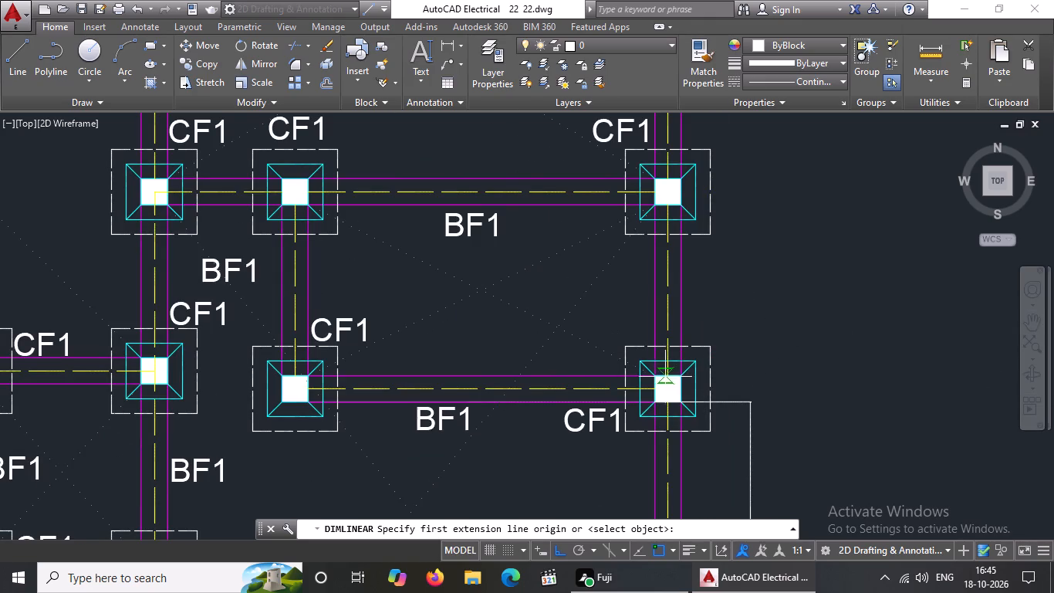
{"action": "left_click", "coordinate": [667, 375]}
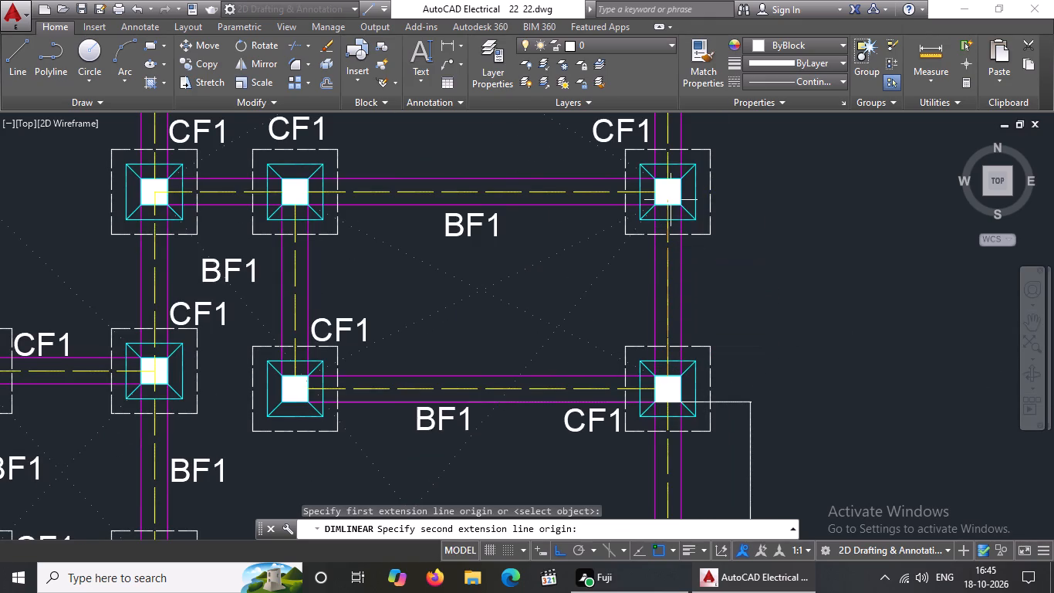
{"action": "left_click", "coordinate": [667, 205]}
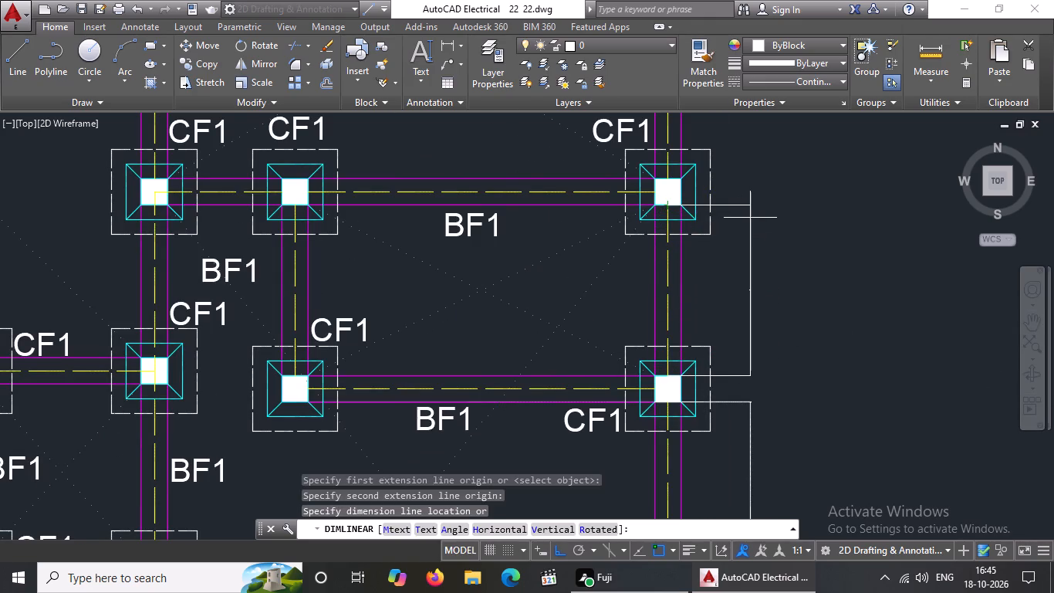
{"action": "left_click", "coordinate": [751, 218]}
Add a vertical linear dimension between the right-hand columns of the footing plan's upper-right bay, in line with the existing right-side dimensions.
{"action": "scroll", "coordinate": [751, 218], "scroll_direction": "down", "scroll_amount": 3}
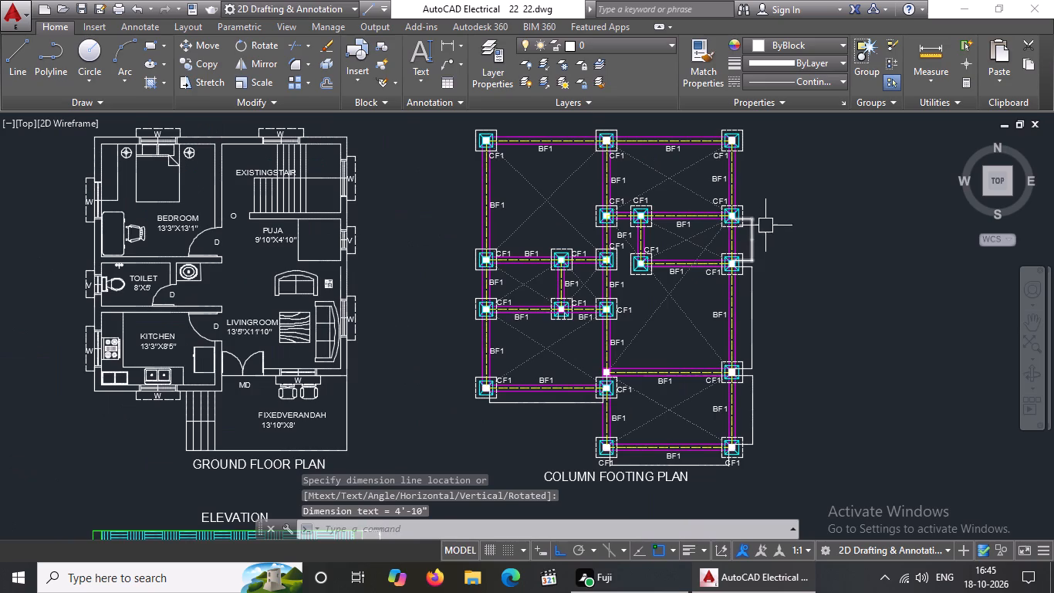
{"action": "middle_click_drag", "start_coordinate": [766, 230], "coordinate": [729, 297]}
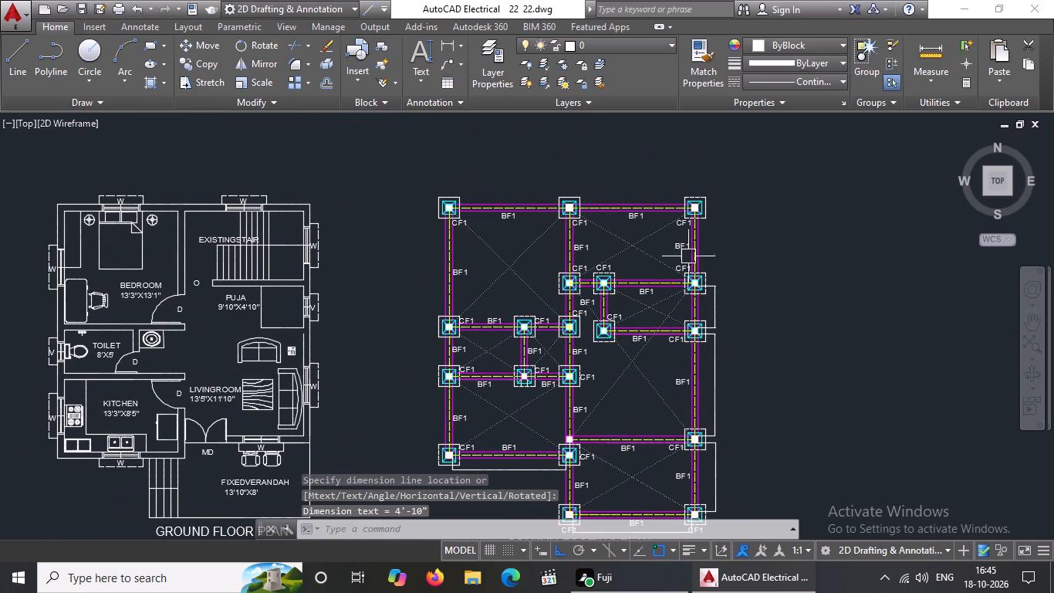
{"action": "left_click", "coordinate": [442, 45]}
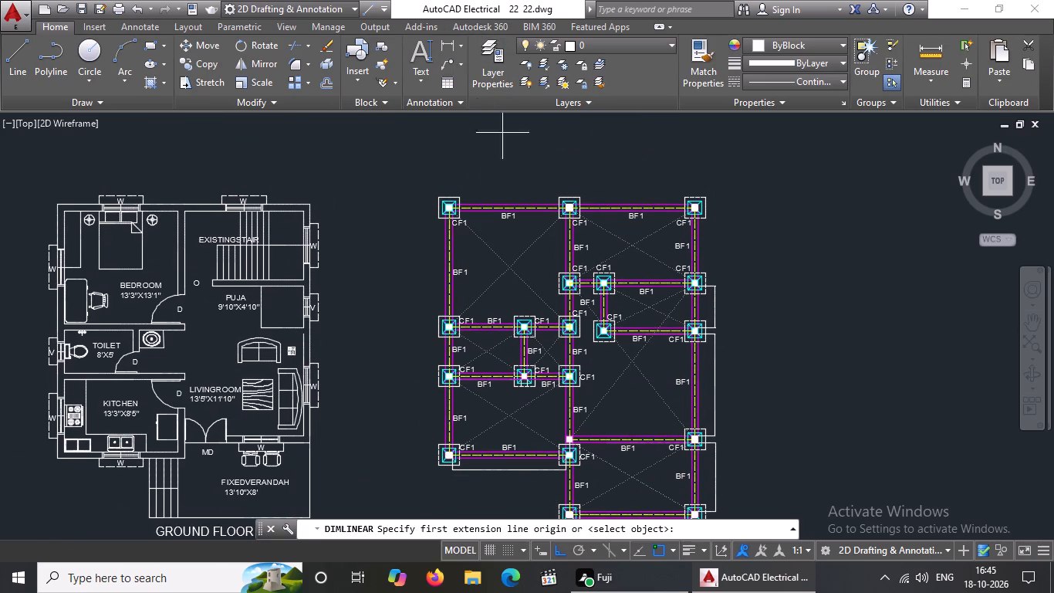
{"action": "scroll", "coordinate": [704, 255], "scroll_direction": "up", "scroll_amount": 2}
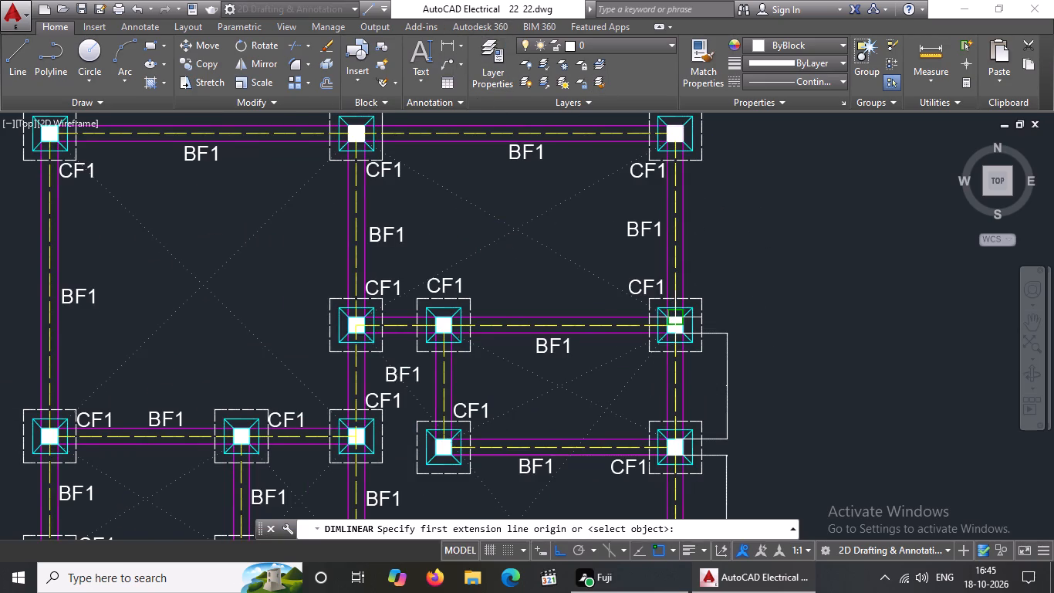
{"action": "left_click", "coordinate": [678, 315]}
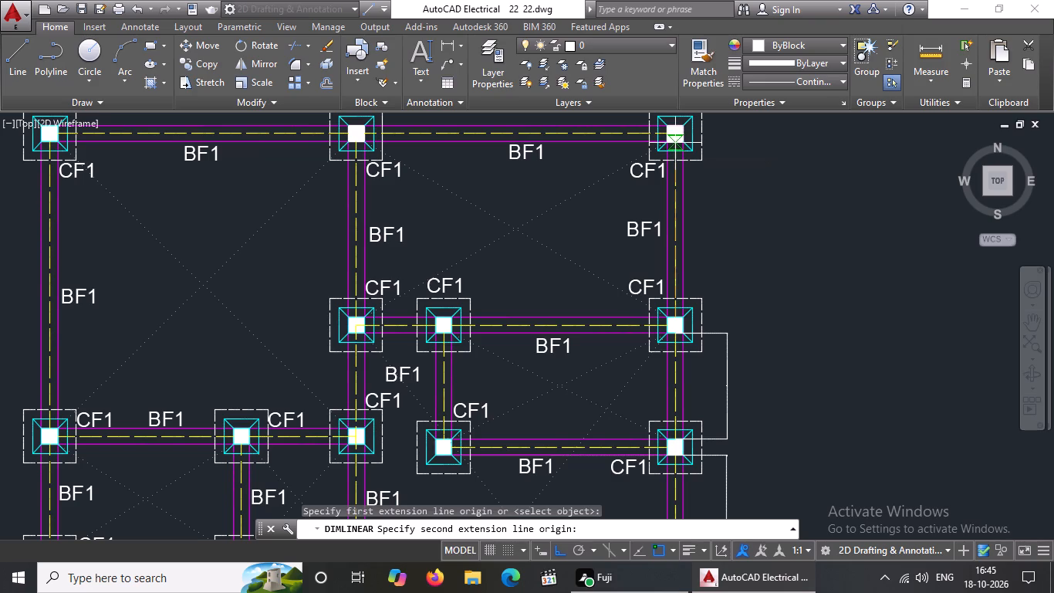
{"action": "left_click", "coordinate": [674, 139]}
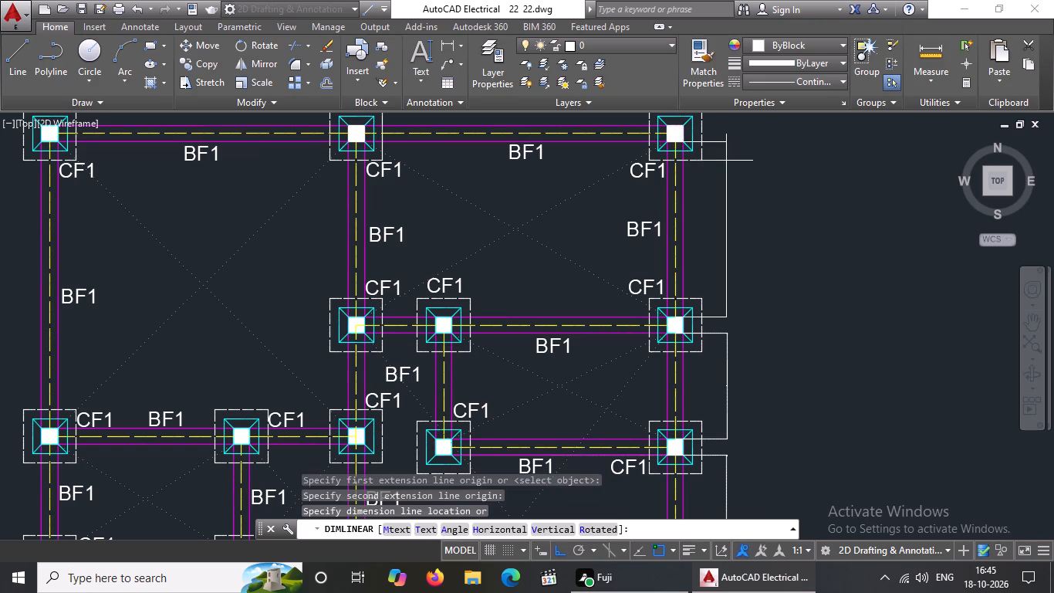
{"action": "left_click", "coordinate": [727, 161]}
Add a horizontal linear dimension between the inner faces of the upper-left bay's two top columns in the footing plan, placed just above the top beam.
{"action": "scroll", "coordinate": [789, 178], "scroll_direction": "down", "scroll_amount": 2}
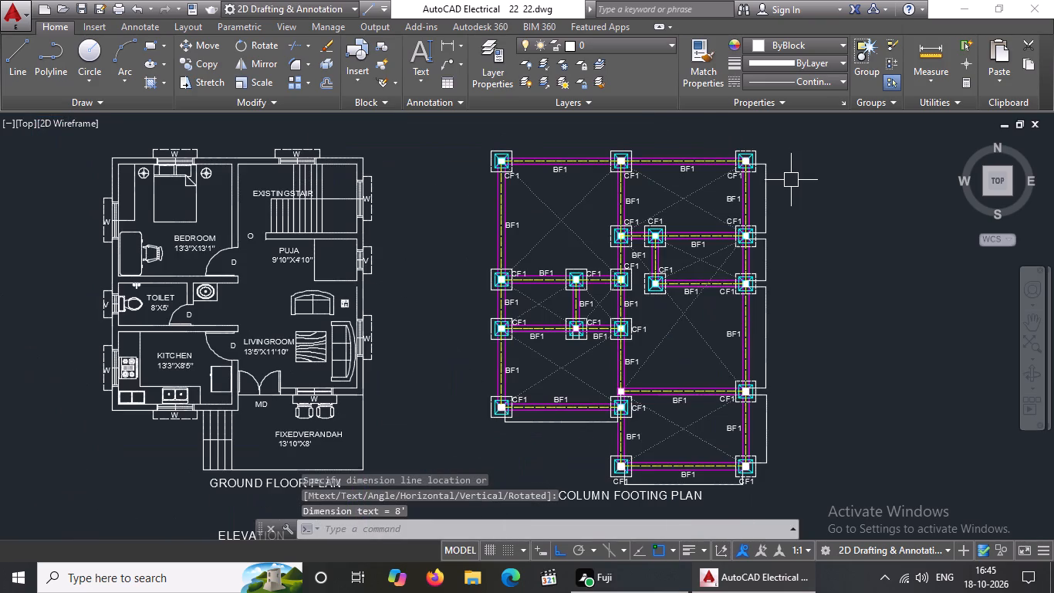
{"action": "left_click", "coordinate": [448, 46]}
{"action": "middle_click_drag", "start_coordinate": [550, 147], "coordinate": [529, 249]}
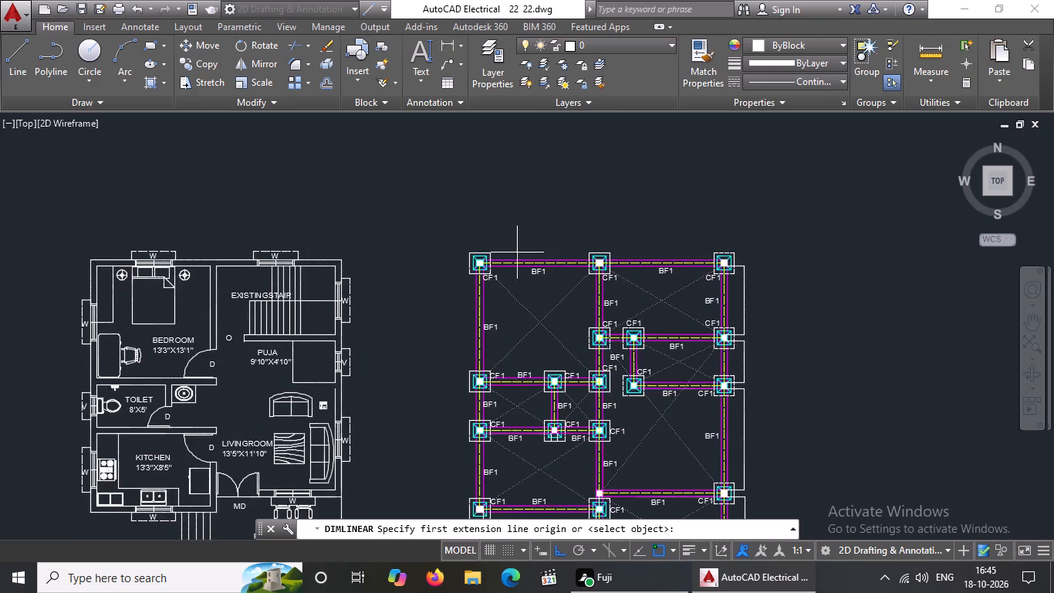
{"action": "scroll", "coordinate": [492, 258], "scroll_direction": "up", "scroll_amount": 3}
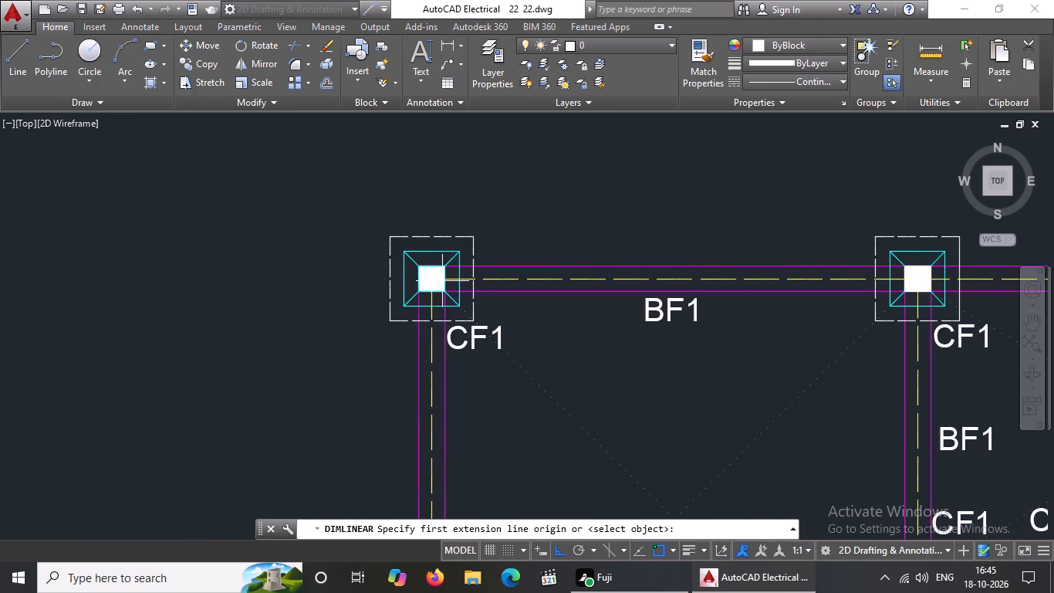
{"action": "left_click", "coordinate": [441, 280]}
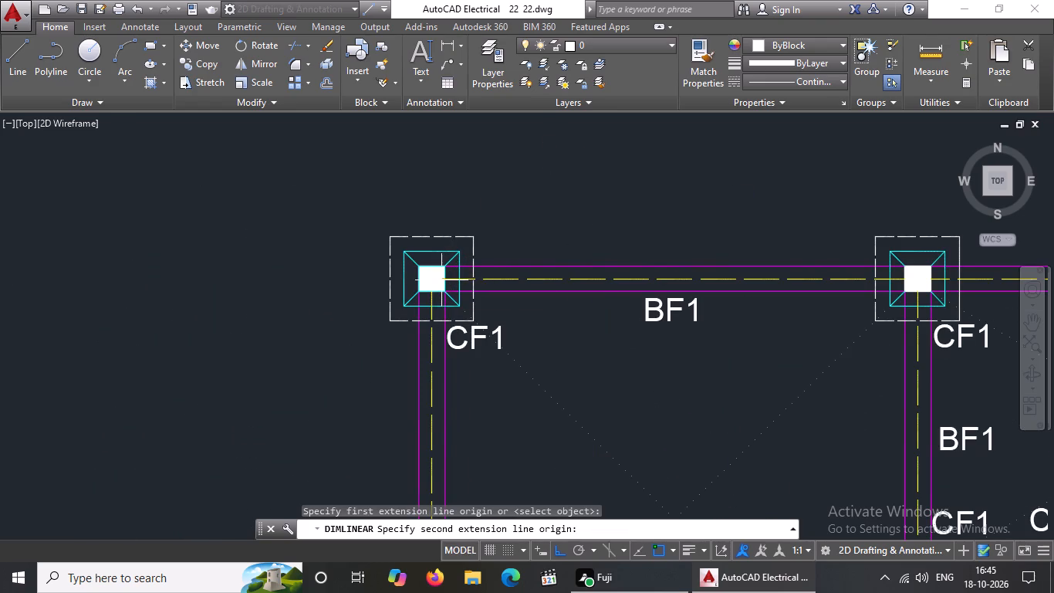
{"action": "left_click", "coordinate": [906, 280]}
{"action": "scroll", "coordinate": [878, 198], "scroll_direction": "down", "scroll_amount": 2}
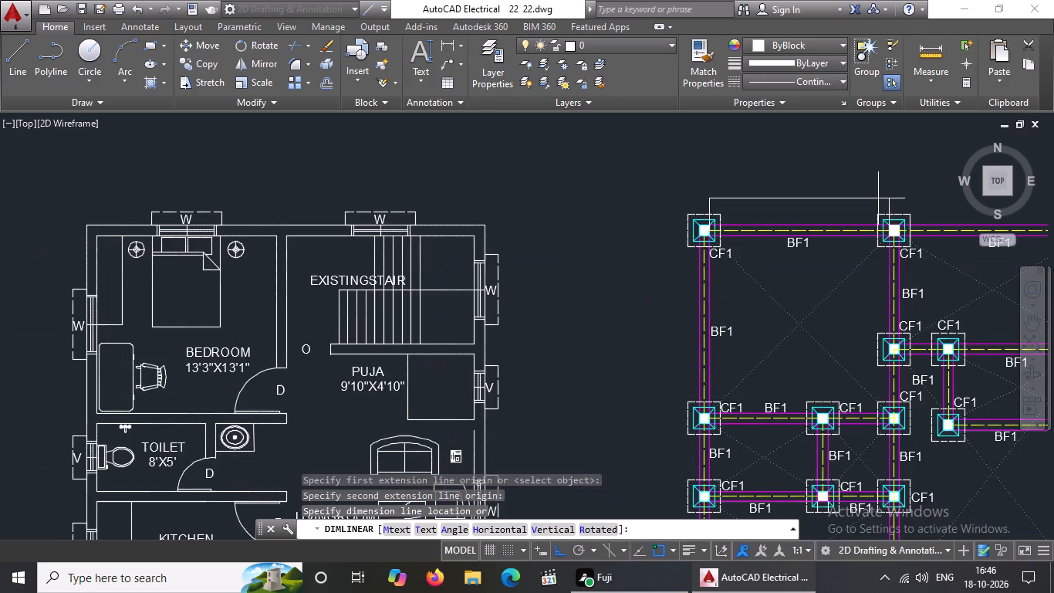
{"action": "middle_click_drag", "start_coordinate": [863, 206], "coordinate": [612, 260]}
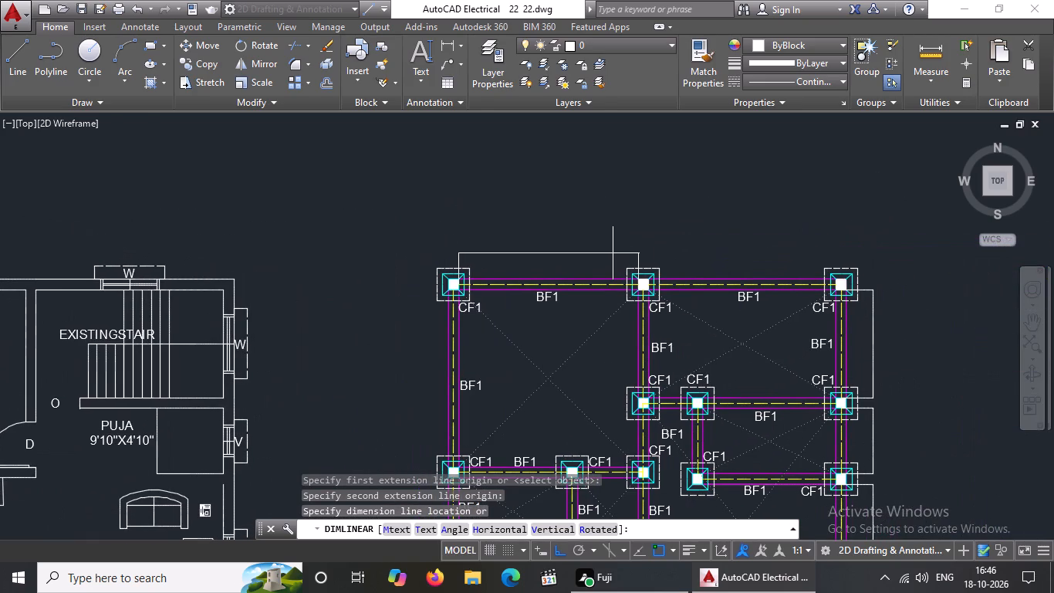
{"action": "left_click", "coordinate": [613, 252]}
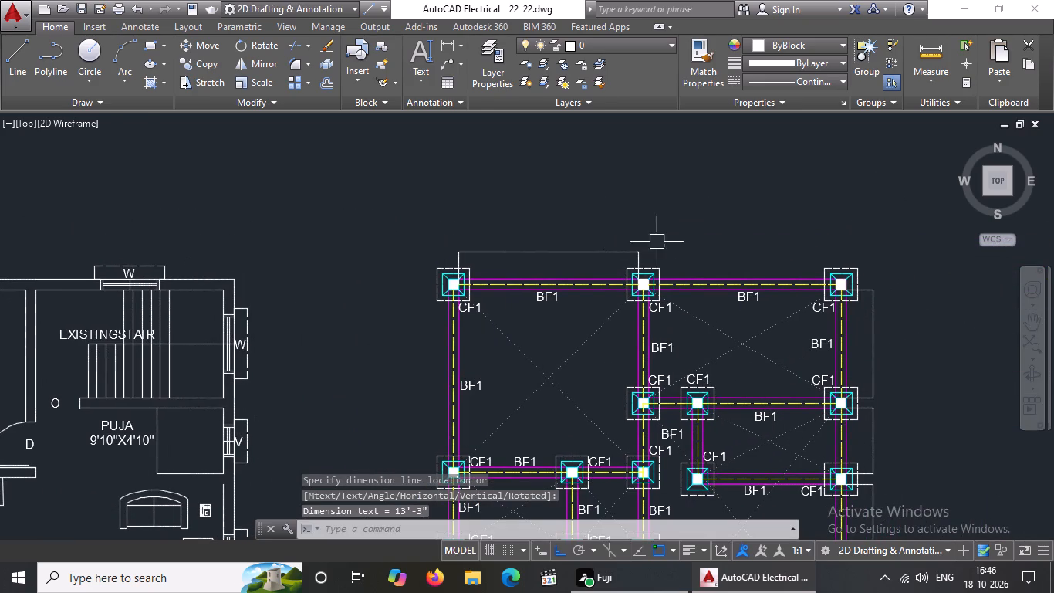
Add a horizontal linear dimension between the inner faces of the upper-right bay's two top columns, level with the neighbouring top dimension.
{"action": "left_click", "coordinate": [444, 42]}
{"action": "scroll", "coordinate": [709, 280], "scroll_direction": "up", "scroll_amount": 2}
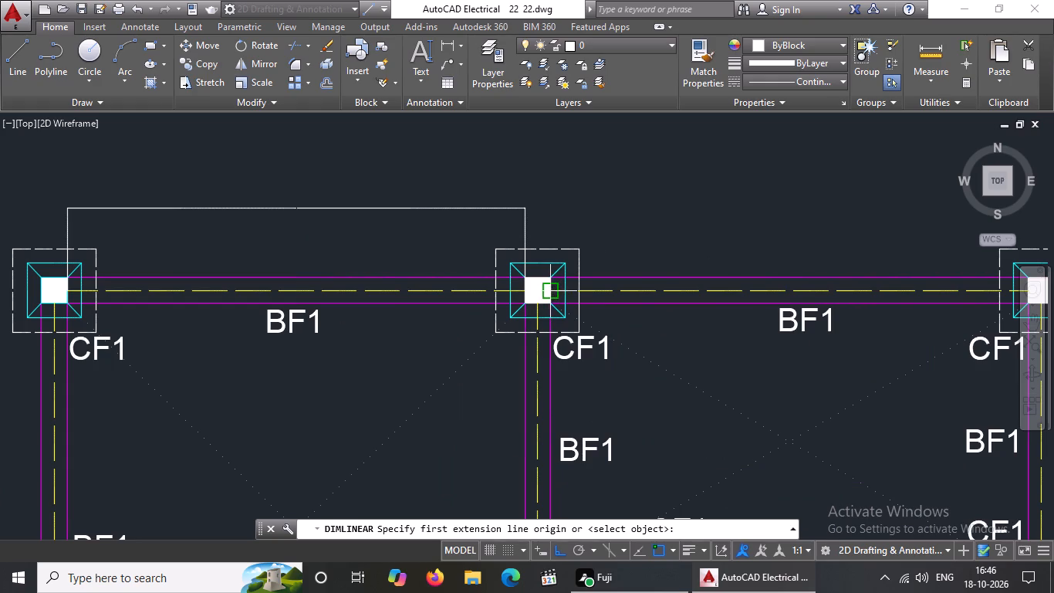
{"action": "left_click", "coordinate": [551, 290]}
{"action": "scroll", "coordinate": [640, 270], "scroll_direction": "down", "scroll_amount": 3}
{"action": "scroll", "coordinate": [748, 283], "scroll_direction": "up", "scroll_amount": 3}
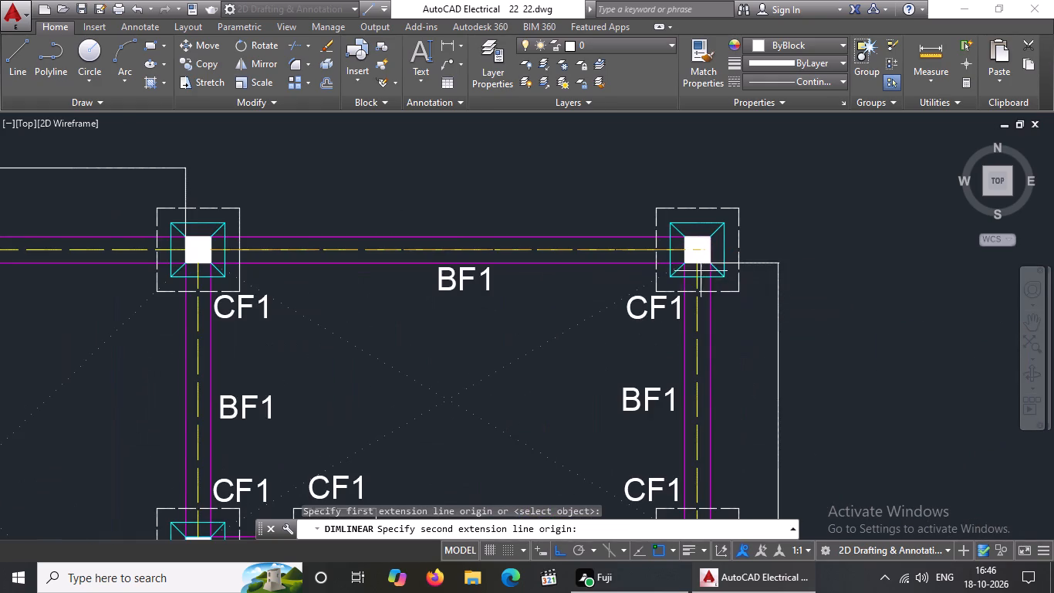
{"action": "left_click", "coordinate": [684, 250]}
{"action": "scroll", "coordinate": [658, 219], "scroll_direction": "down", "scroll_amount": 1}
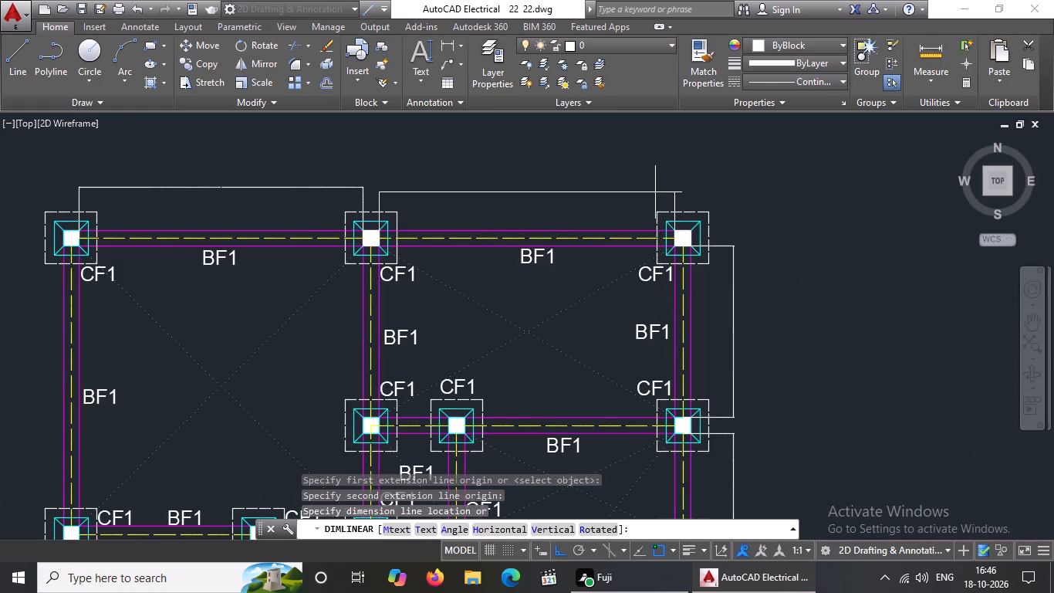
{"action": "left_click", "coordinate": [657, 187]}
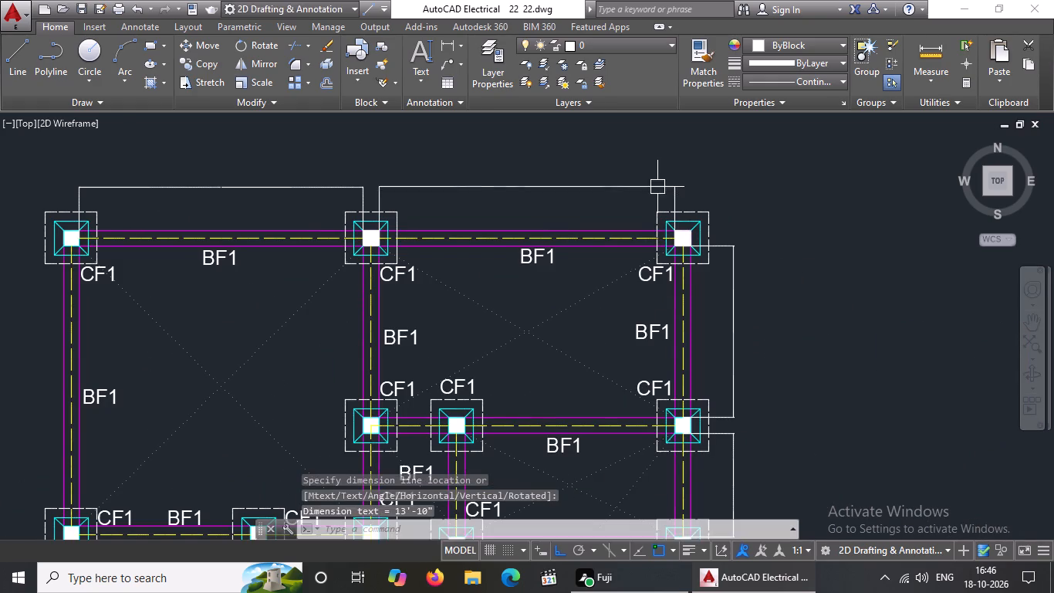
Add a vertical linear dimension between the left-hand columns of the footing plan's upper-left bay, placed just outside the left beam.
{"action": "scroll", "coordinate": [675, 196], "scroll_direction": "down", "scroll_amount": 4}
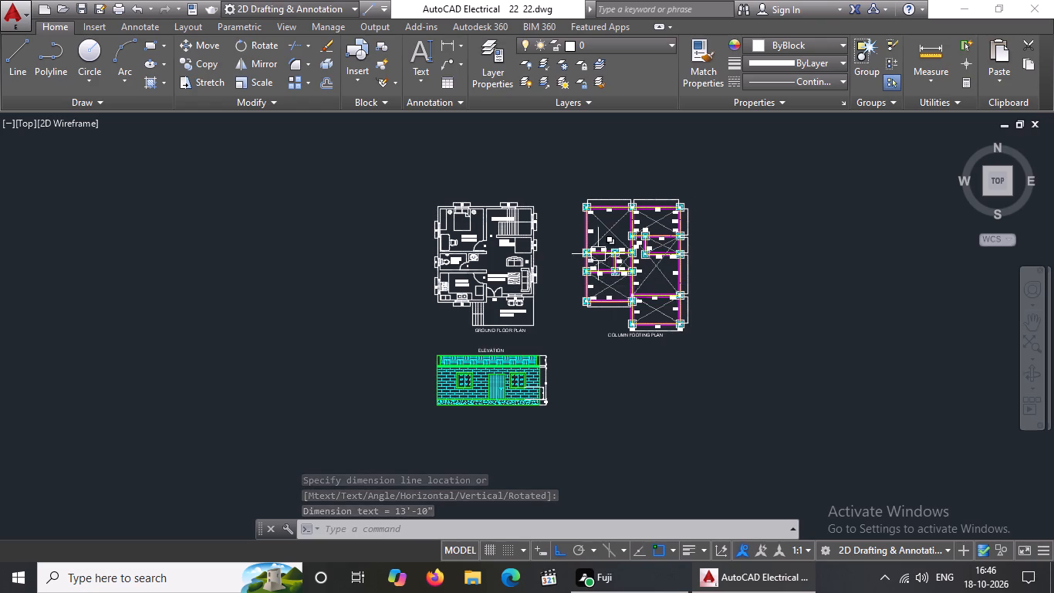
{"action": "scroll", "coordinate": [590, 202], "scroll_direction": "up", "scroll_amount": 2}
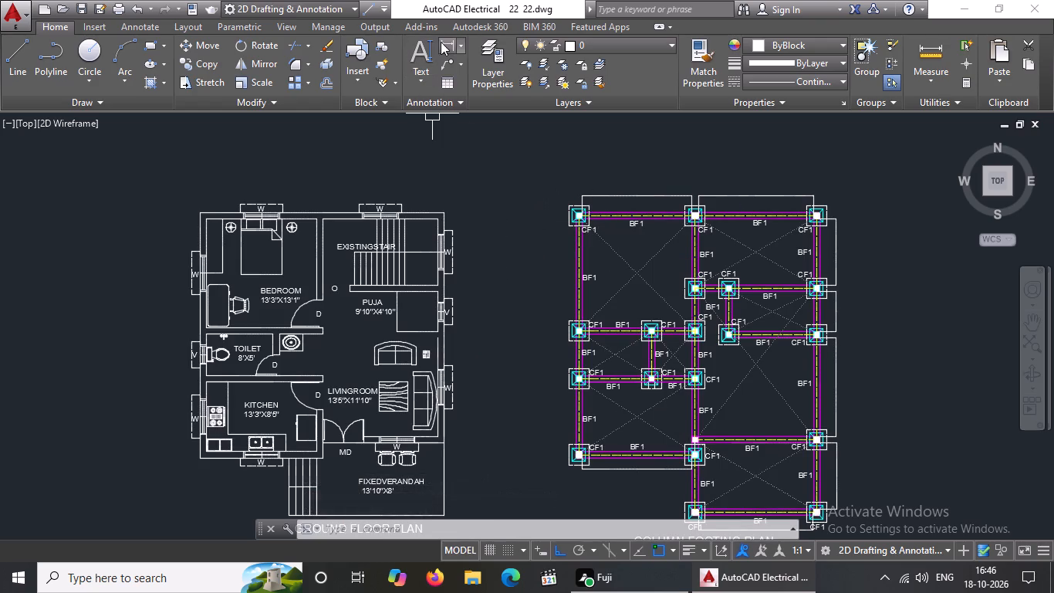
{"action": "left_click", "coordinate": [441, 41]}
{"action": "scroll", "coordinate": [582, 256], "scroll_direction": "up", "scroll_amount": 2}
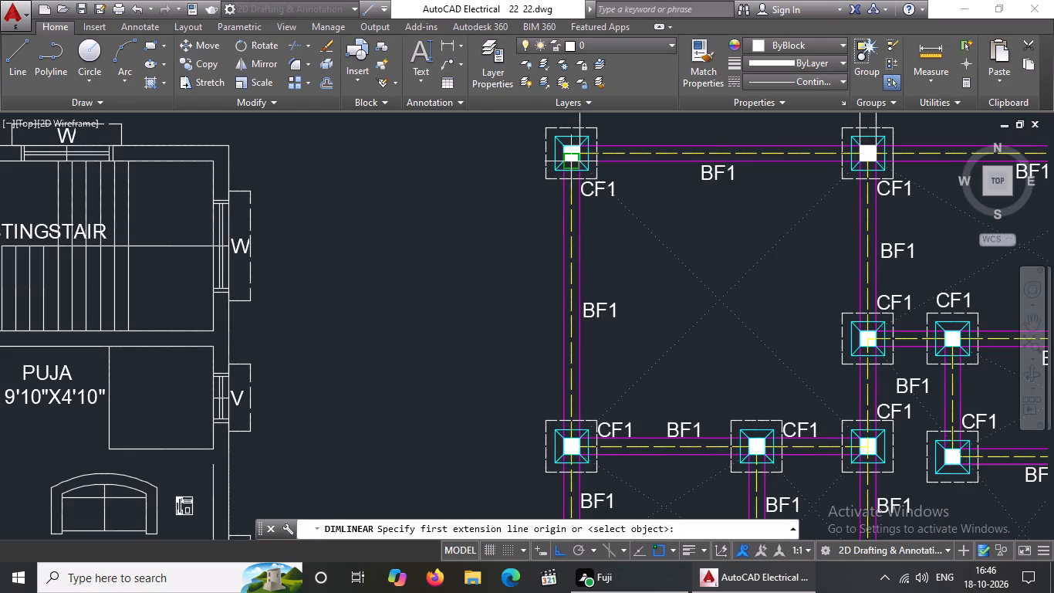
{"action": "left_click", "coordinate": [572, 161]}
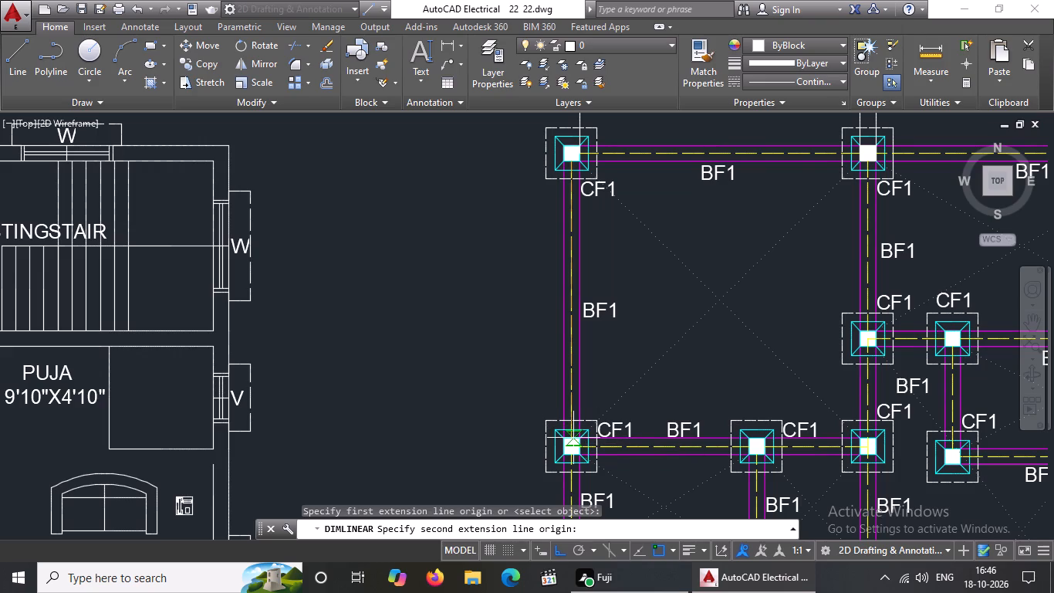
{"action": "scroll", "coordinate": [573, 439], "scroll_direction": "up", "scroll_amount": 2}
{"action": "left_click", "coordinate": [566, 439]}
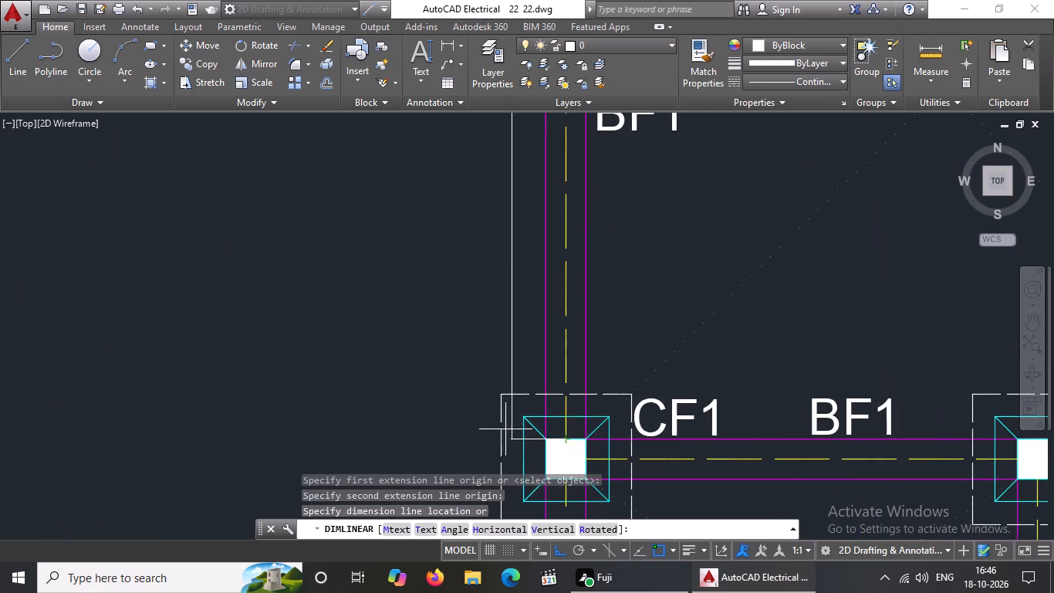
{"action": "scroll", "coordinate": [497, 426], "scroll_direction": "down", "scroll_amount": 3}
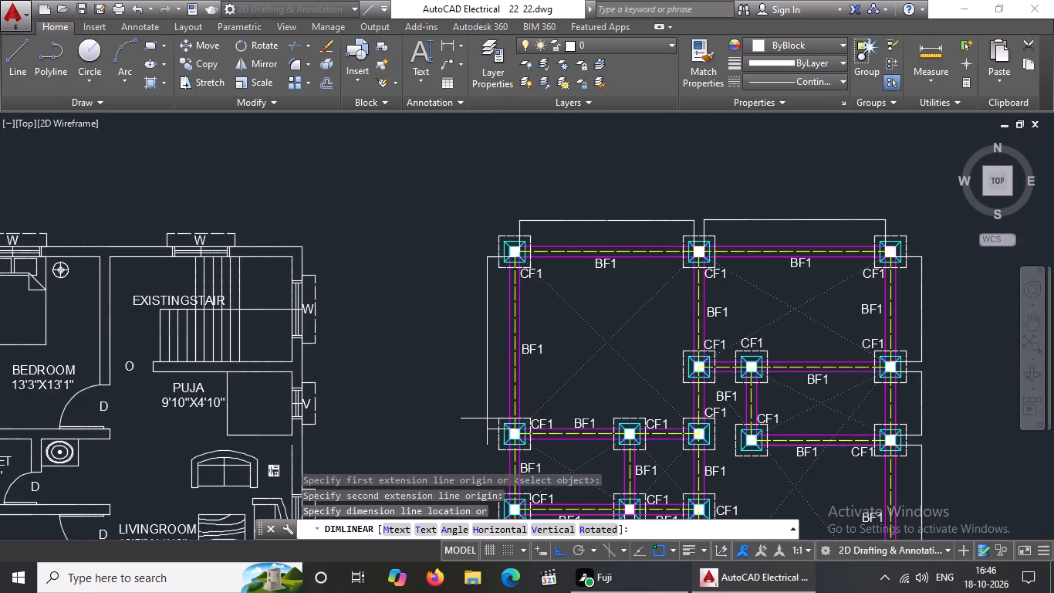
{"action": "left_click", "coordinate": [483, 420]}
Add a vertical linear dimension between the left-hand columns of the small middle-left bay, in line with the left-side dimension above.
{"action": "scroll", "coordinate": [507, 412], "scroll_direction": "down", "scroll_amount": 2}
{"action": "middle_click_drag", "start_coordinate": [549, 461], "coordinate": [551, 430]}
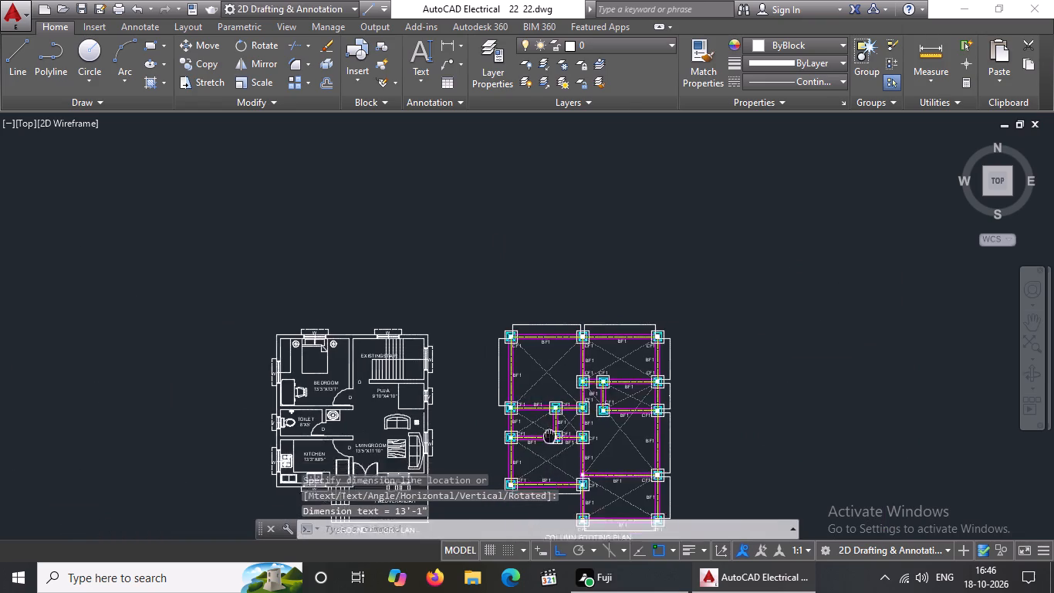
{"action": "middle_click_drag", "start_coordinate": [551, 430], "coordinate": [584, 366]}
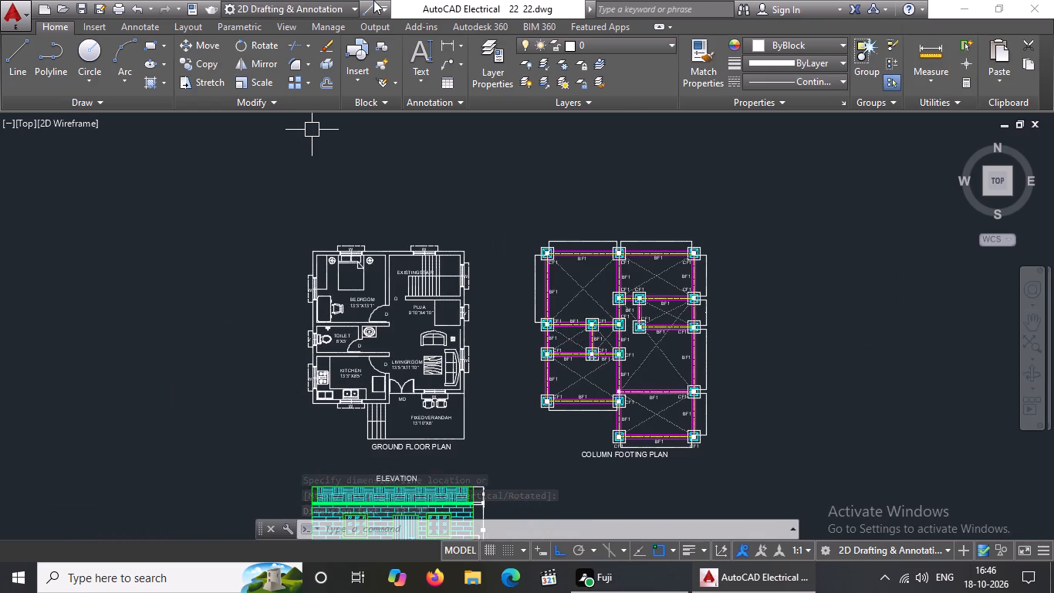
{"action": "left_click_drag", "start_coordinate": [448, 46], "coordinate": [447, 57]}
{"action": "scroll", "coordinate": [520, 375], "scroll_direction": "up", "scroll_amount": 2}
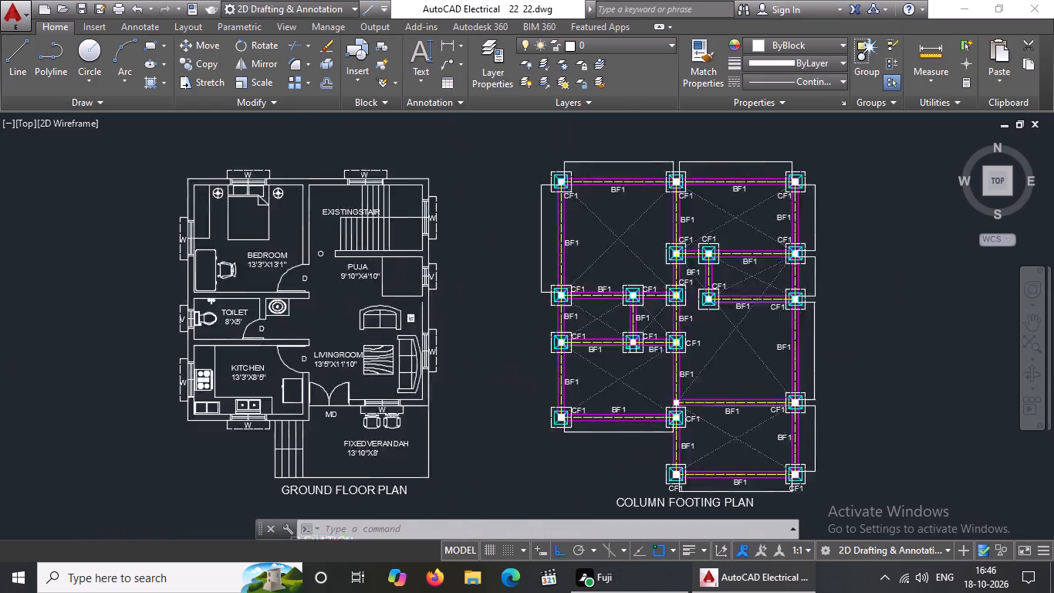
{"action": "scroll", "coordinate": [595, 267], "scroll_direction": "up", "scroll_amount": 2}
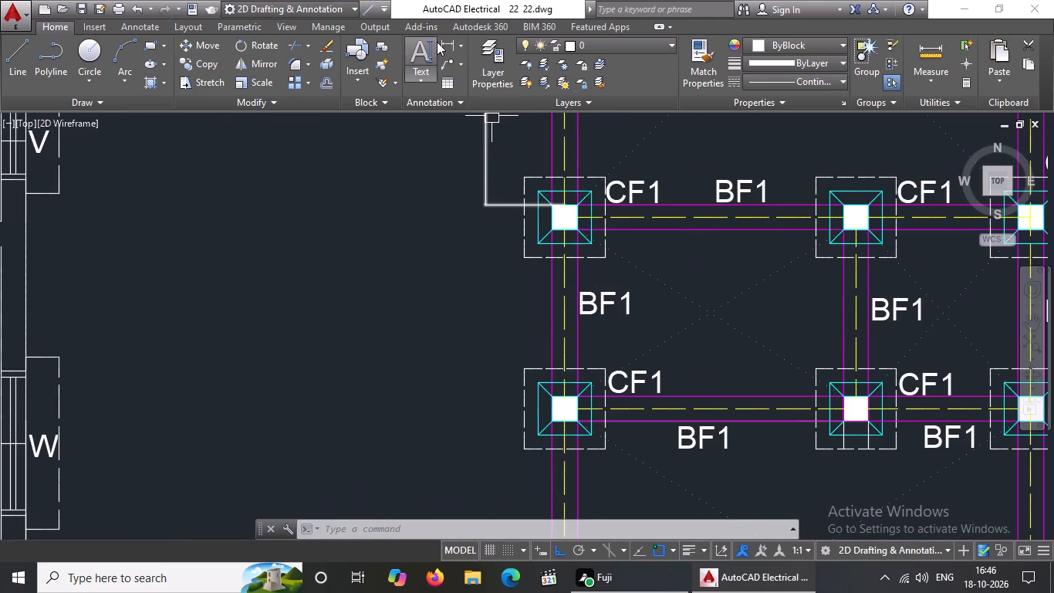
{"action": "left_click", "coordinate": [437, 42]}
{"action": "left_click", "coordinate": [442, 46]}
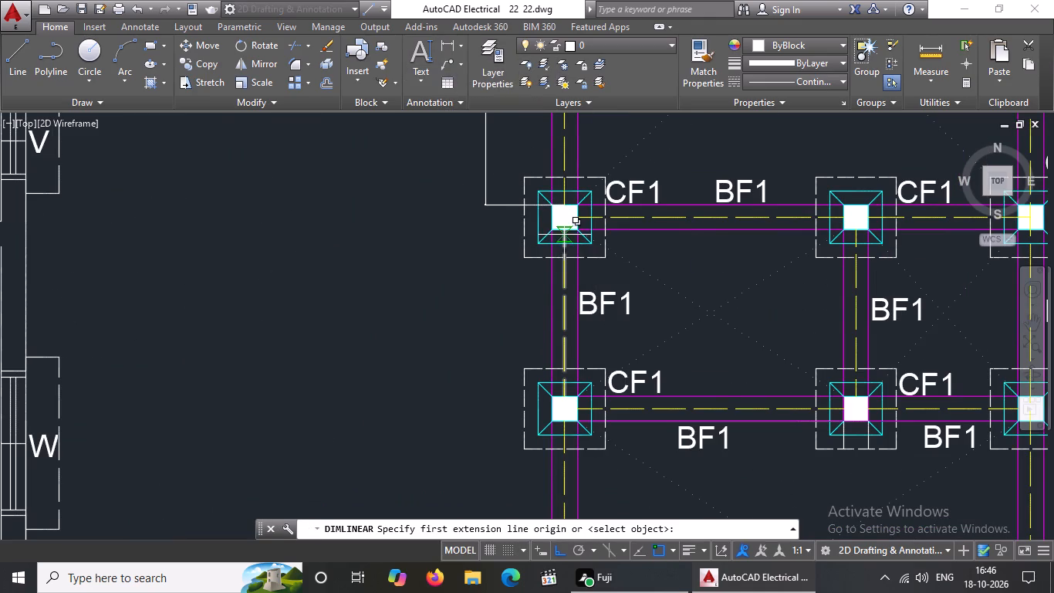
{"action": "left_click_drag", "start_coordinate": [565, 229], "coordinate": [566, 241]}
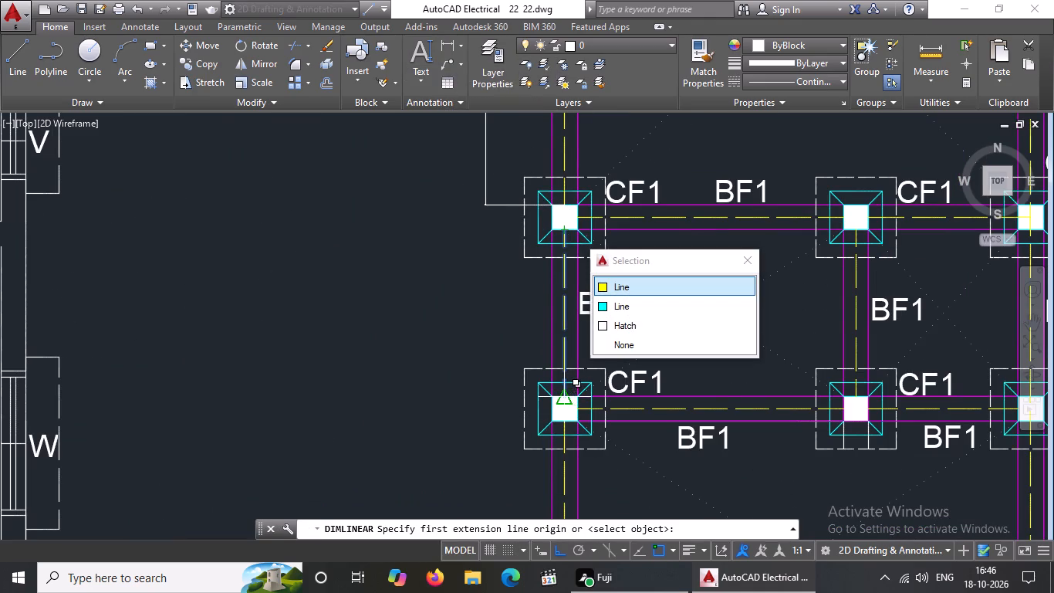
{"action": "left_click", "coordinate": [562, 393]}
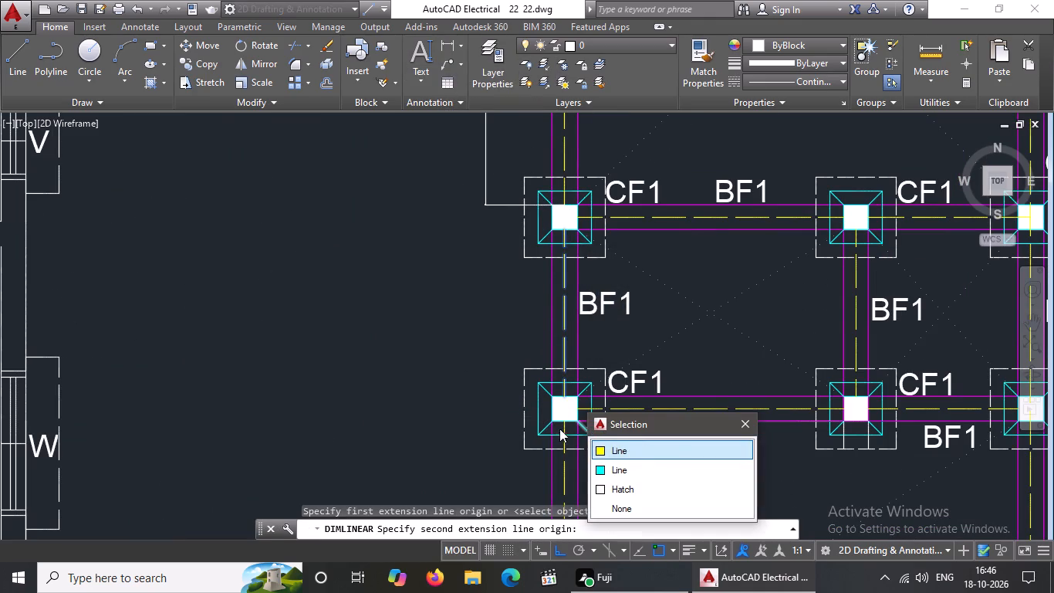
{"action": "left_click", "coordinate": [643, 451]}
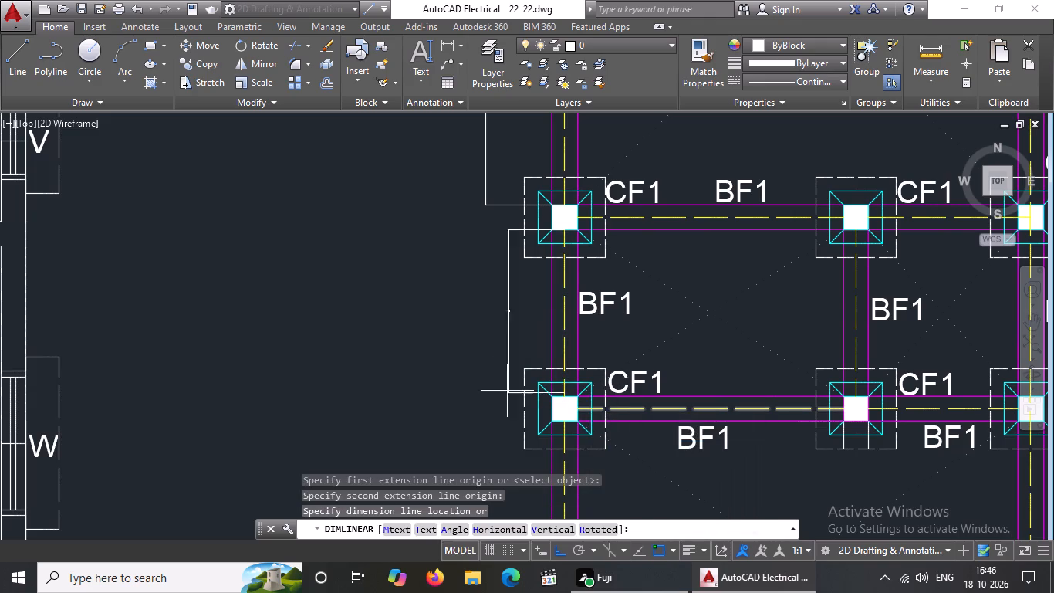
{"action": "left_click", "coordinate": [486, 379]}
Add a vertical linear dimension between the left-hand columns of the footing plan's lower-left bay, in line with the other left-side dimensions.
{"action": "scroll", "coordinate": [614, 393], "scroll_direction": "down", "scroll_amount": 2}
{"action": "scroll", "coordinate": [673, 492], "scroll_direction": "down", "scroll_amount": 1}
{"action": "middle_click_drag", "start_coordinate": [667, 473], "coordinate": [631, 361]}
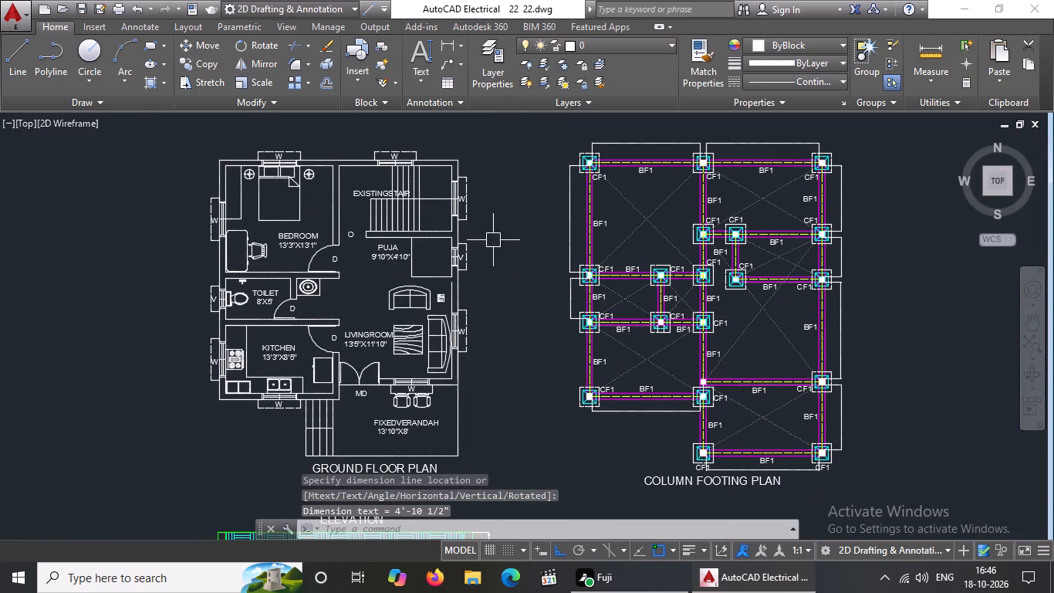
{"action": "left_click", "coordinate": [448, 42]}
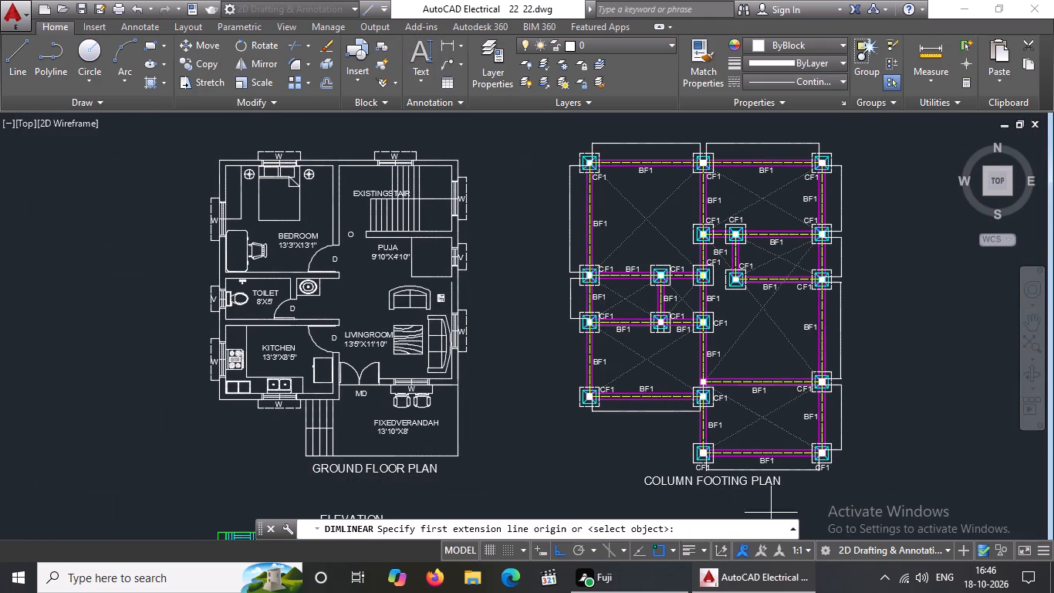
{"action": "scroll", "coordinate": [730, 507], "scroll_direction": "up", "scroll_amount": 2}
{"action": "scroll", "coordinate": [296, 309], "scroll_direction": "down", "scroll_amount": 1}
{"action": "middle_click_drag", "start_coordinate": [306, 246], "coordinate": [309, 250]}
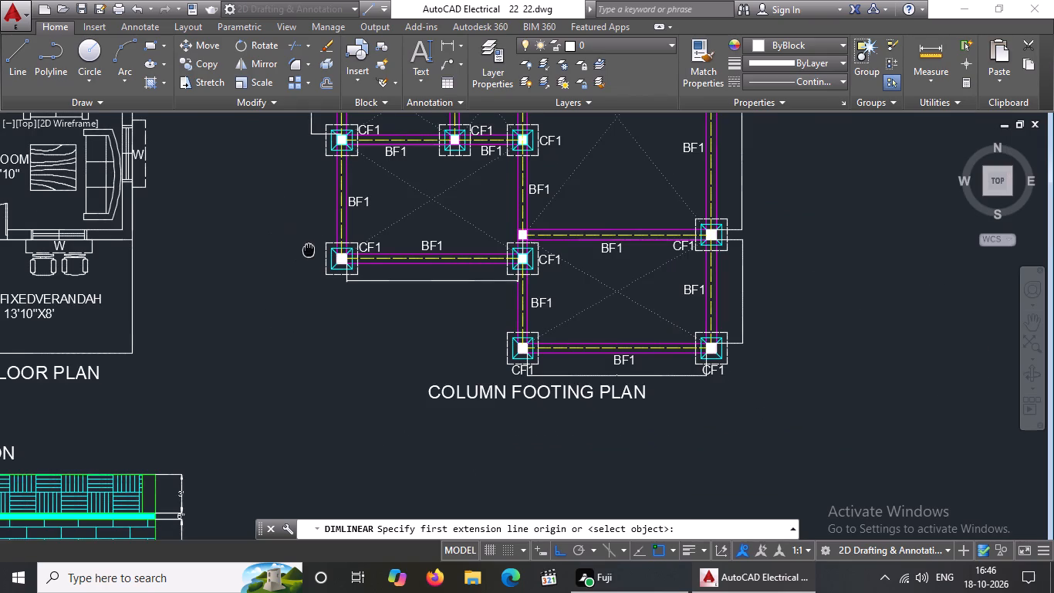
{"action": "middle_click_drag", "start_coordinate": [309, 250], "coordinate": [407, 438]}
{"action": "scroll", "coordinate": [443, 343], "scroll_direction": "up", "scroll_amount": 1}
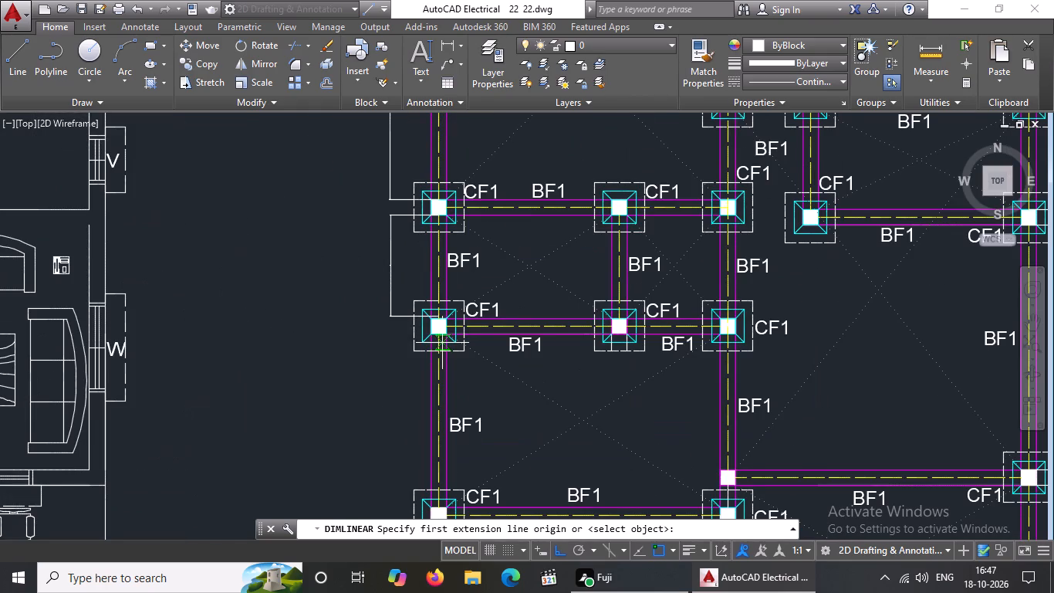
{"action": "scroll", "coordinate": [443, 338], "scroll_direction": "up", "scroll_amount": 1}
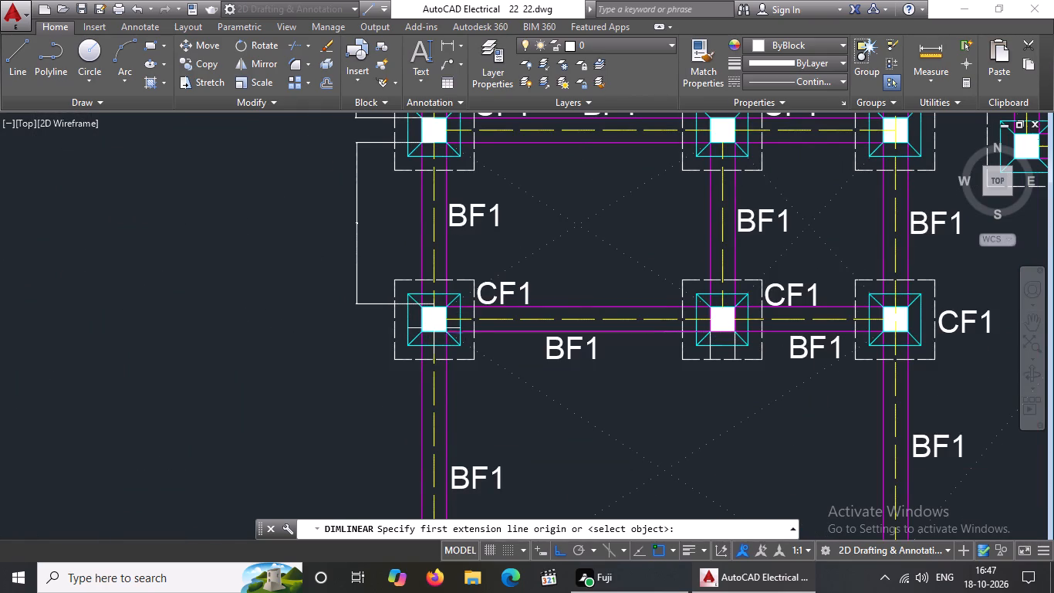
{"action": "left_click", "coordinate": [434, 337]}
{"action": "scroll", "coordinate": [441, 378], "scroll_direction": "down", "scroll_amount": 3}
{"action": "scroll", "coordinate": [441, 440], "scroll_direction": "up", "scroll_amount": 4}
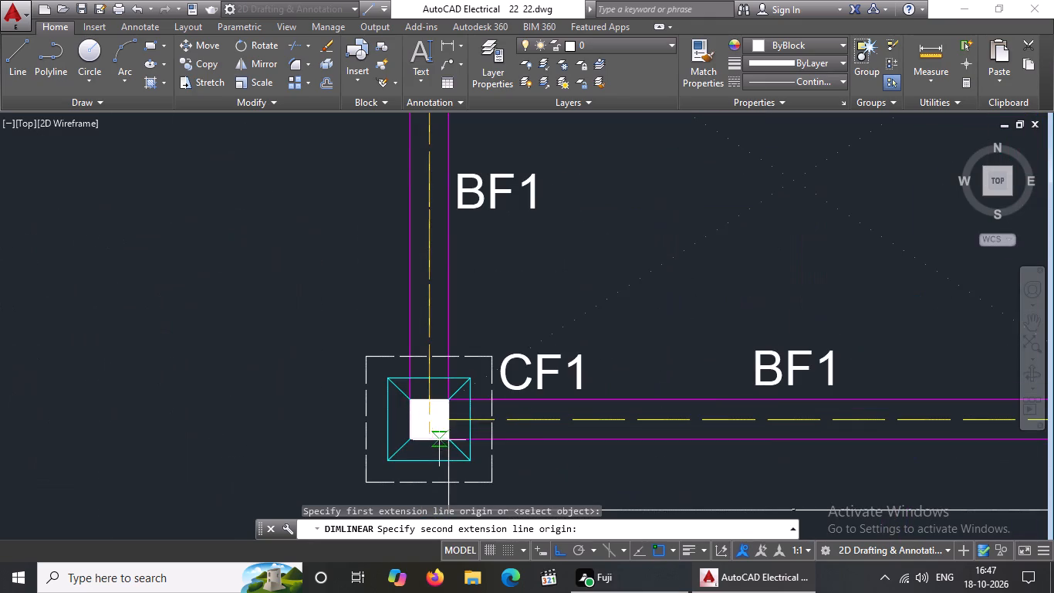
{"action": "left_click", "coordinate": [427, 402]}
{"action": "scroll", "coordinate": [434, 395], "scroll_direction": "down", "scroll_amount": 3}
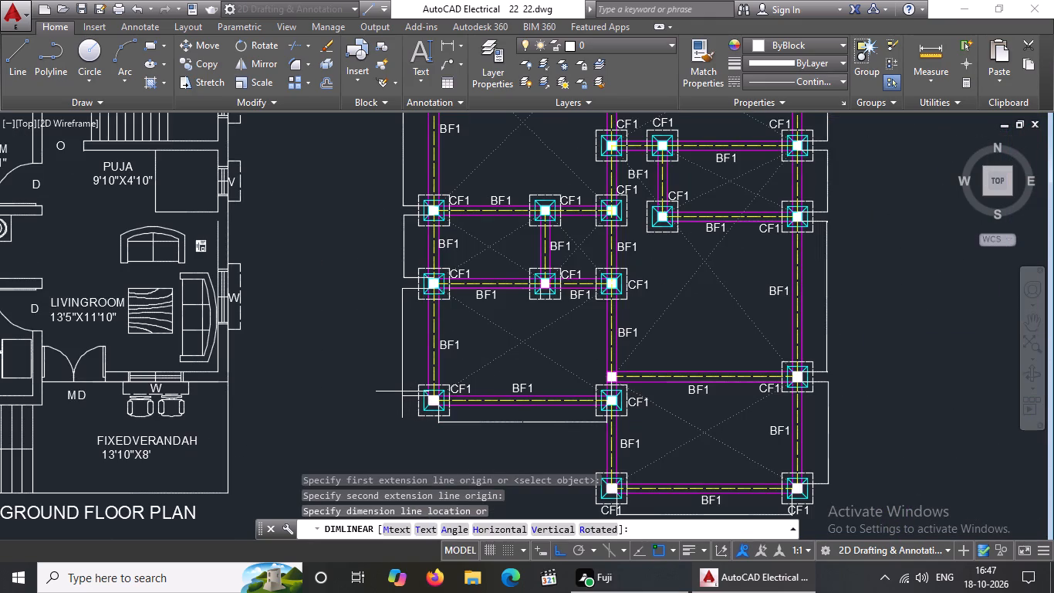
{"action": "left_click", "coordinate": [402, 391]}
{"action": "scroll", "coordinate": [468, 377], "scroll_direction": "down", "scroll_amount": 3}
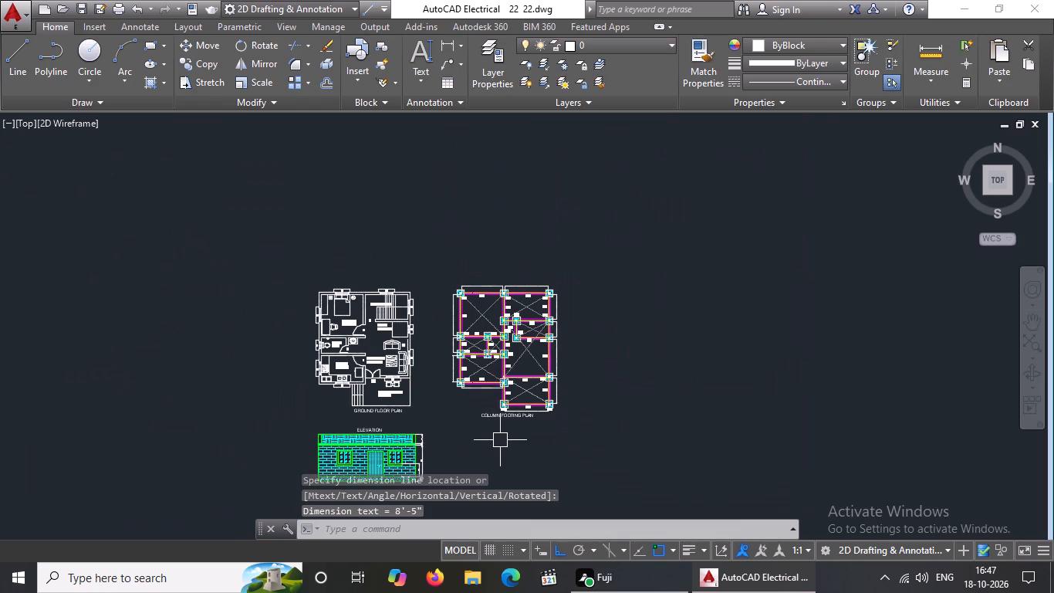
{"action": "key", "text": "Escape"}
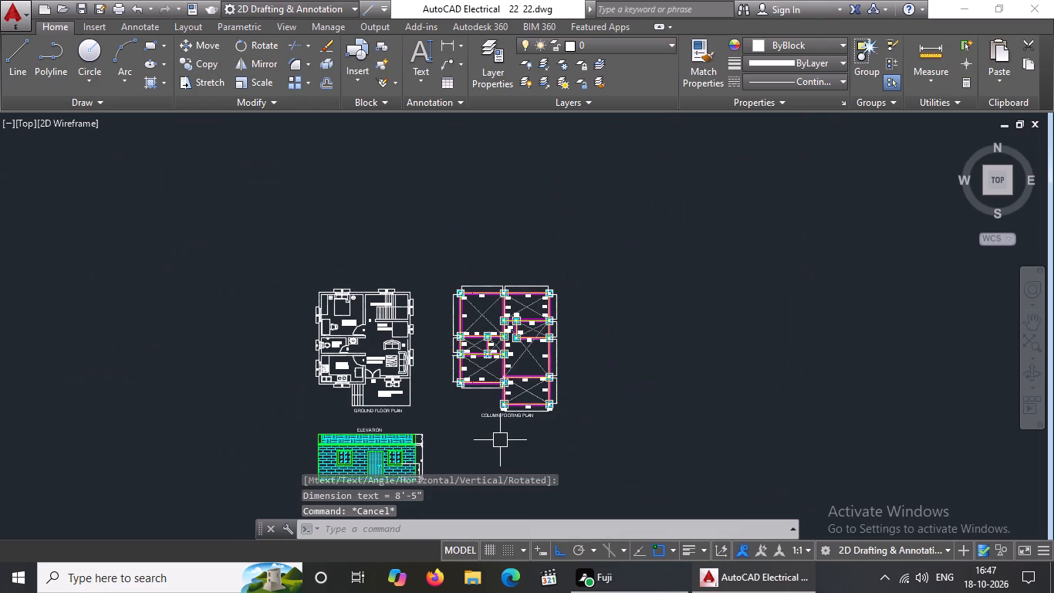
Set the arrow size to 5" for the horizontal dimension beneath the footing plan's bottom-right bay, just above the plan title.
{"action": "scroll", "coordinate": [491, 427], "scroll_direction": "up", "scroll_amount": 3}
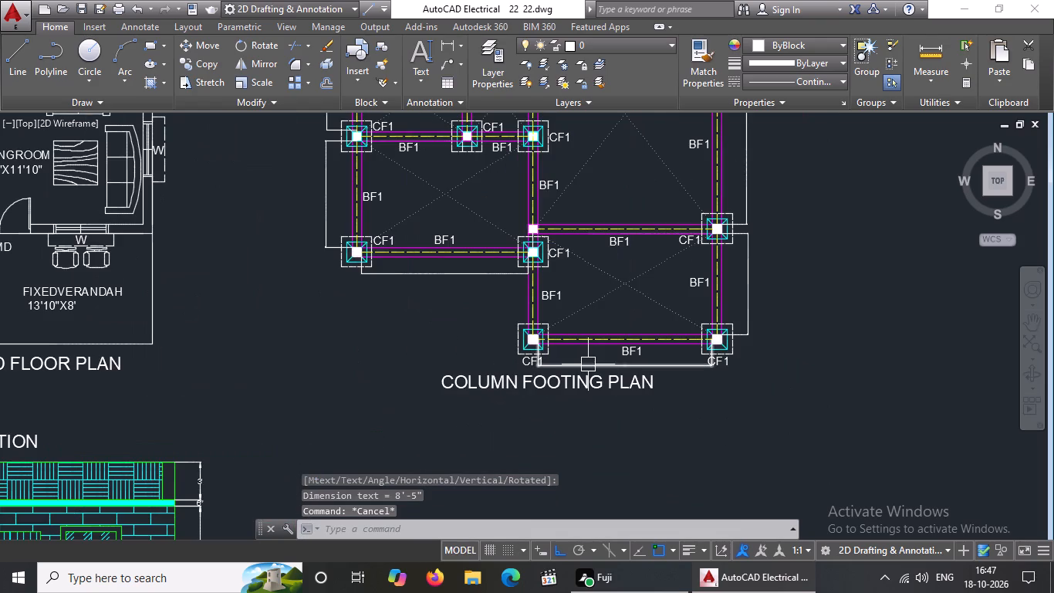
{"action": "left_click", "coordinate": [588, 364]}
{"action": "right_click", "coordinate": [620, 368]}
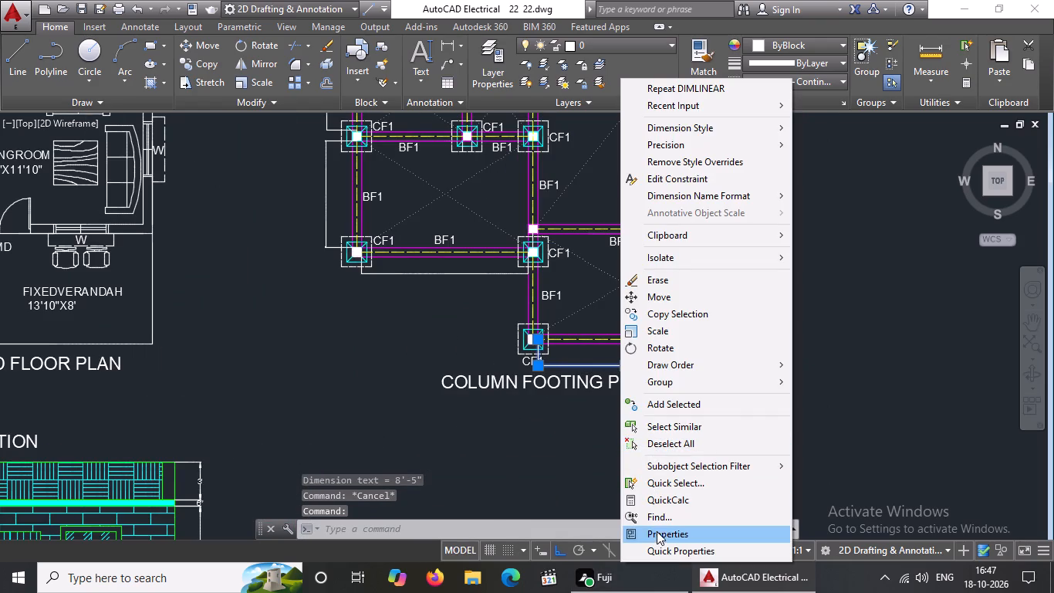
{"action": "left_click", "coordinate": [657, 530]}
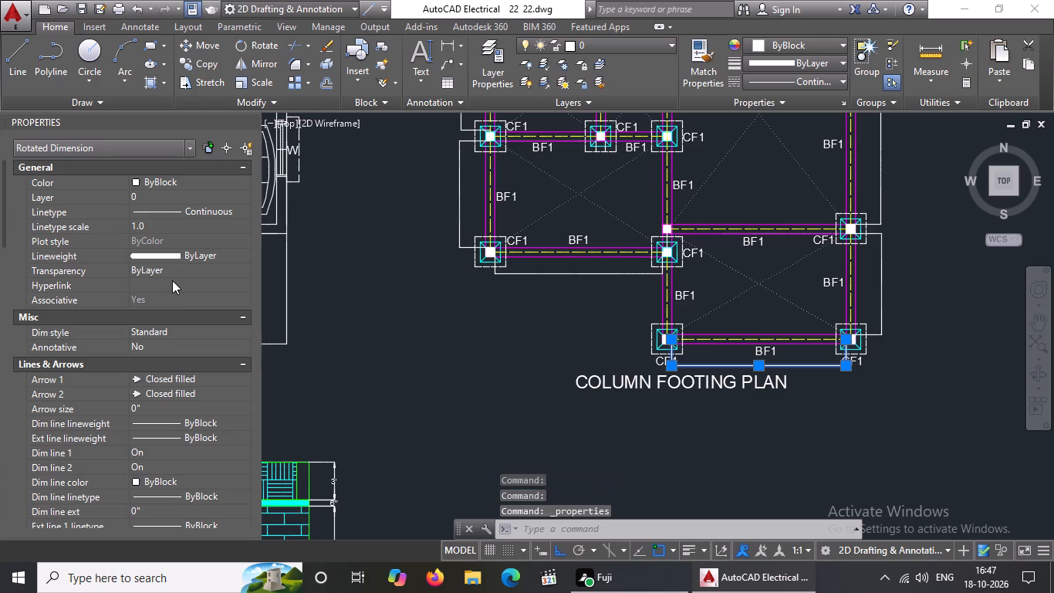
{"action": "left_click", "coordinate": [151, 409]}
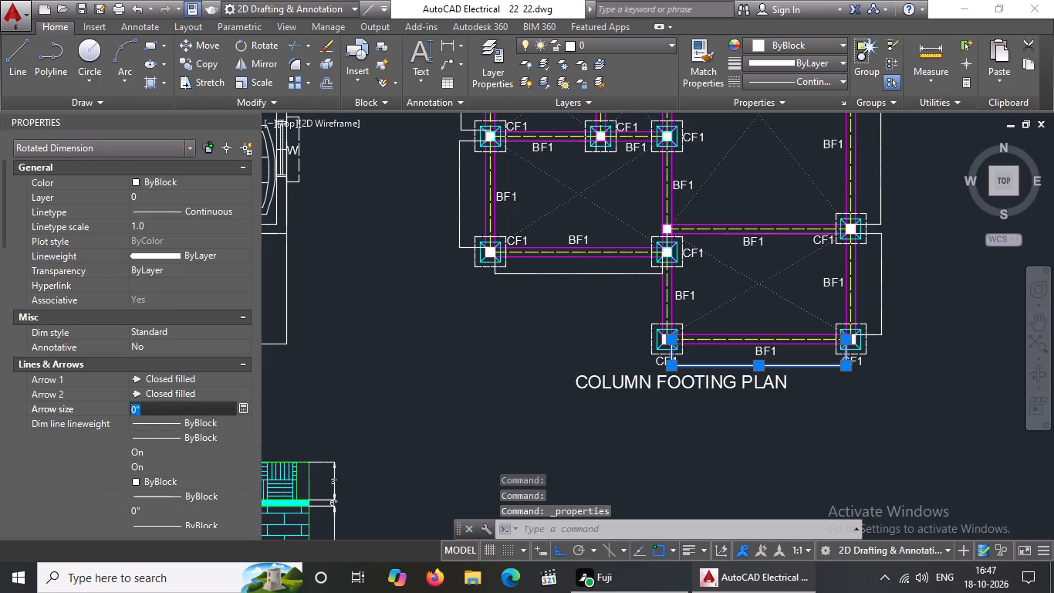
{"action": "key", "text": "BackSpace"}
{"action": "key", "text": "BackSpace"}
{"action": "key", "text": "BackSpace"}
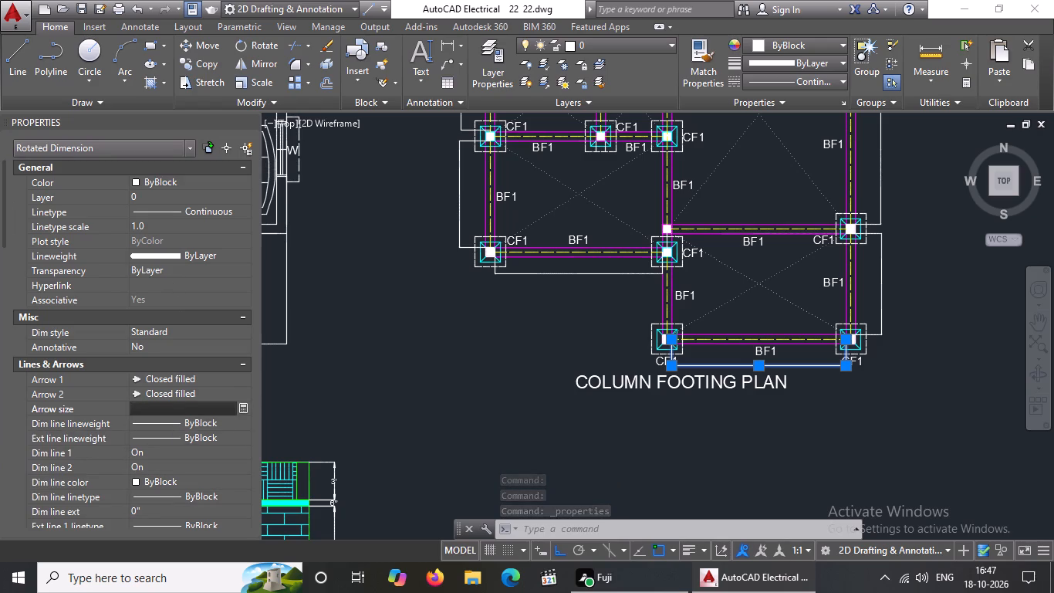
{"action": "key", "text": "5"}
{"action": "key", "text": "shift+quotedbl"}
{"action": "key", "text": "Return"}
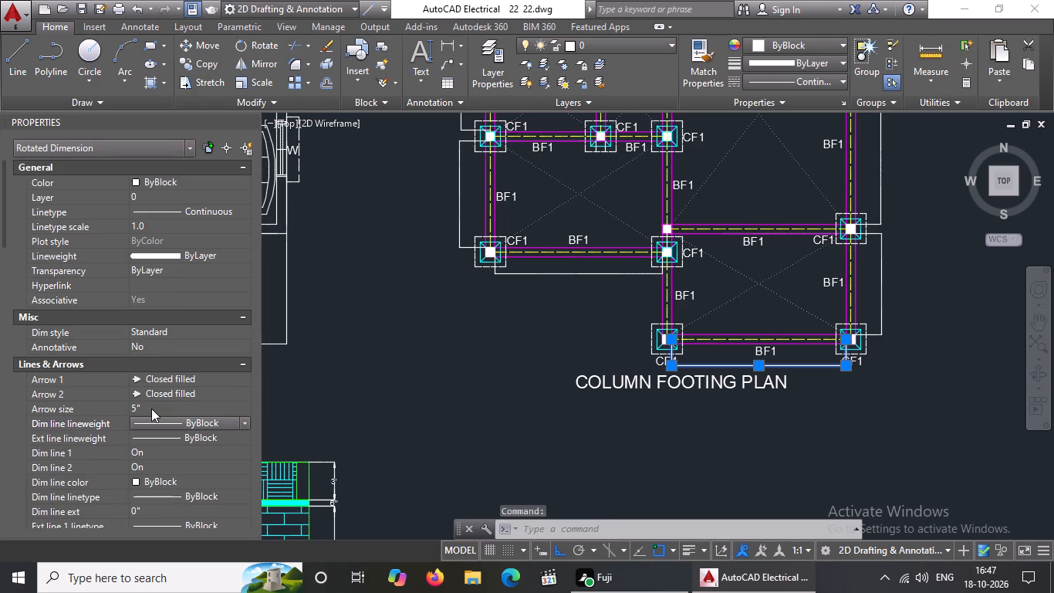
Set the text height of the same bottom horizontal dimension to 5" and deselect it.
{"action": "scroll", "coordinate": [151, 408], "scroll_direction": "down", "scroll_amount": 3}
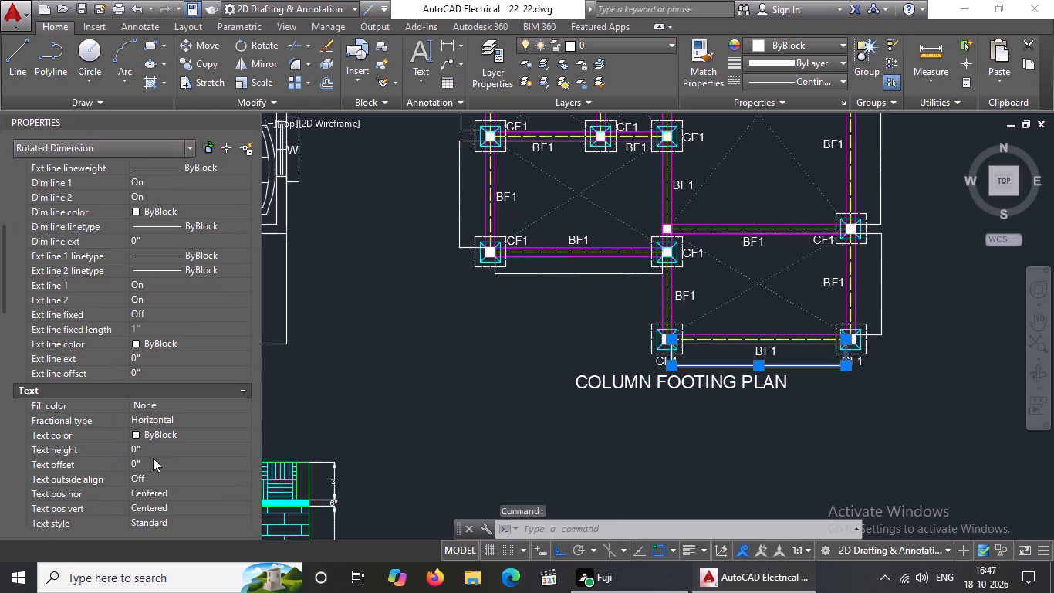
{"action": "left_click", "coordinate": [149, 449]}
{"action": "key", "text": "BackSpace"}
{"action": "key", "text": "BackSpace"}
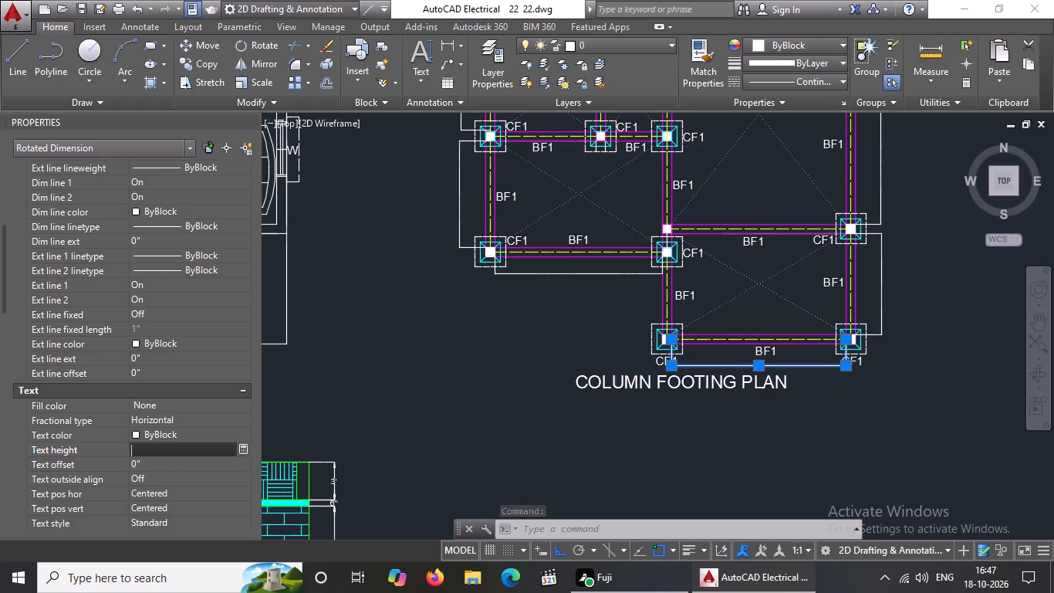
{"action": "type", "text": "5\""}
{"action": "key", "text": "Return"}
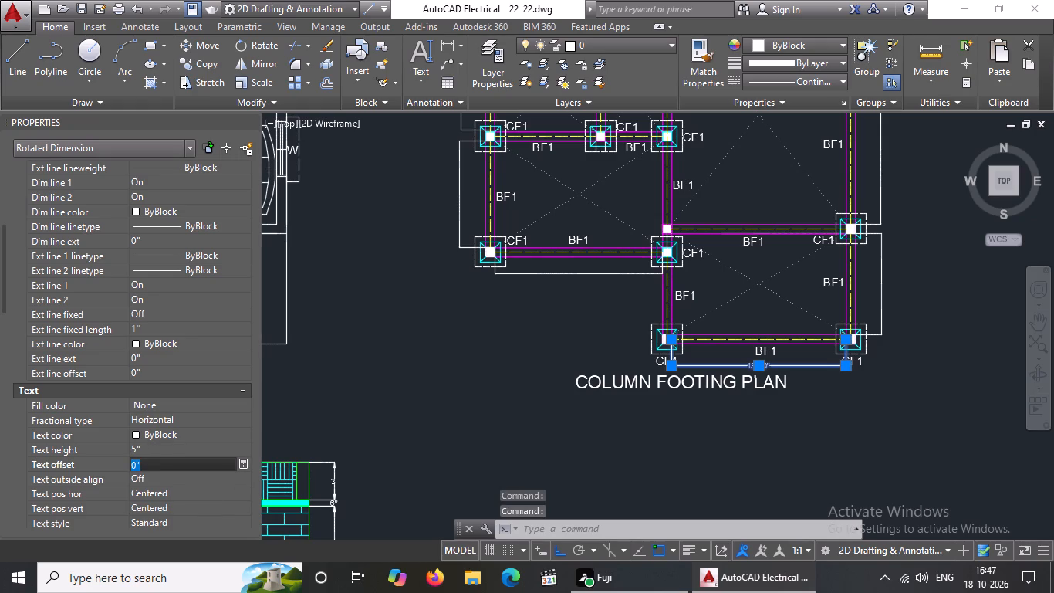
{"action": "scroll", "coordinate": [645, 396], "scroll_direction": "down", "scroll_amount": 1}
{"action": "scroll", "coordinate": [750, 346], "scroll_direction": "up", "scroll_amount": 2}
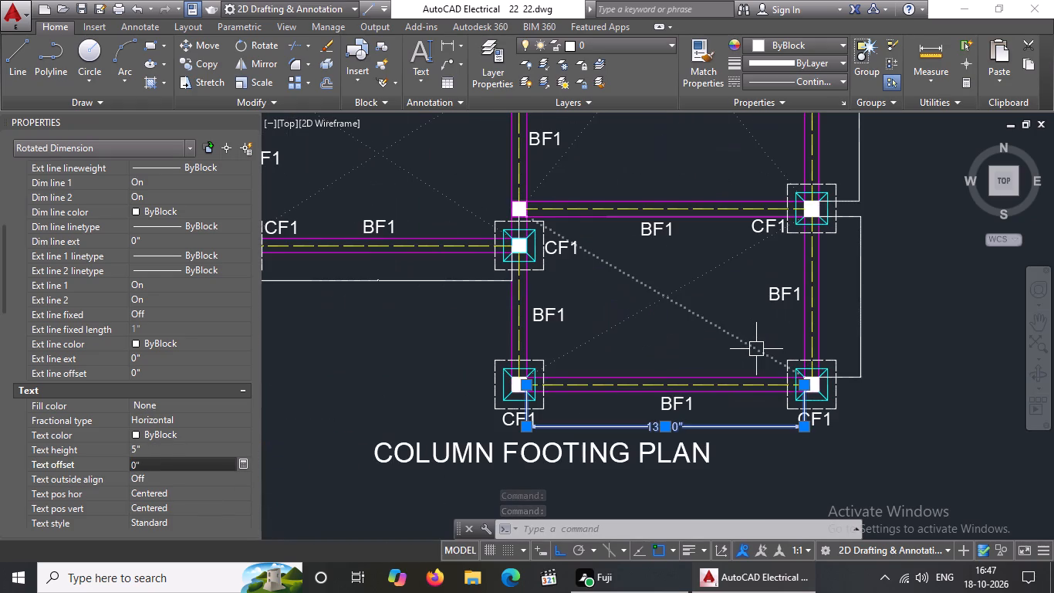
{"action": "key", "text": "Escape"}
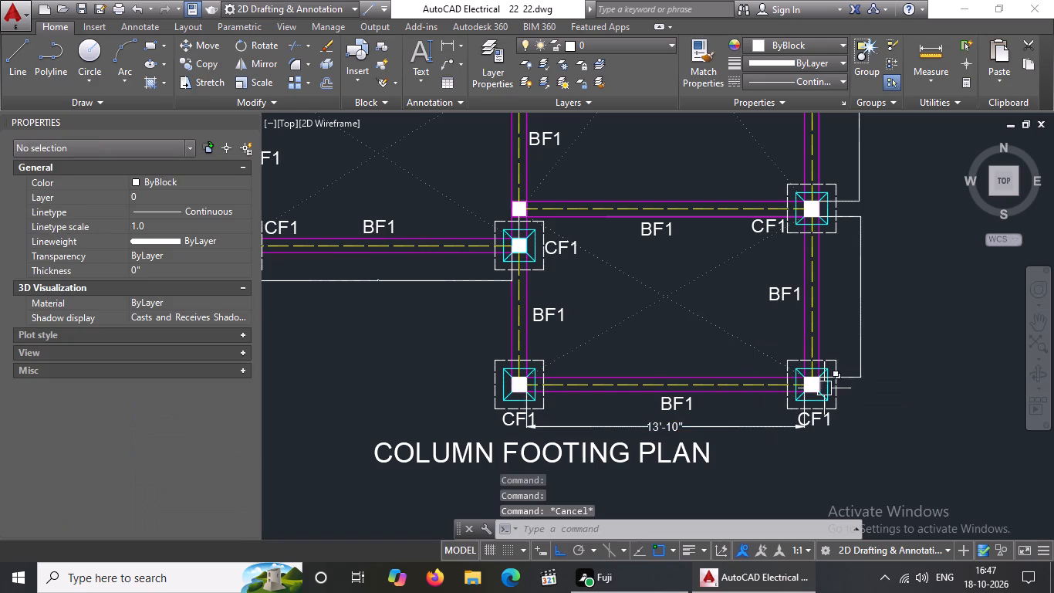
Set the arrow size to 5" for the vertical dimension beside the footing plan's bottom-right bay.
{"action": "left_click", "coordinate": [859, 327]}
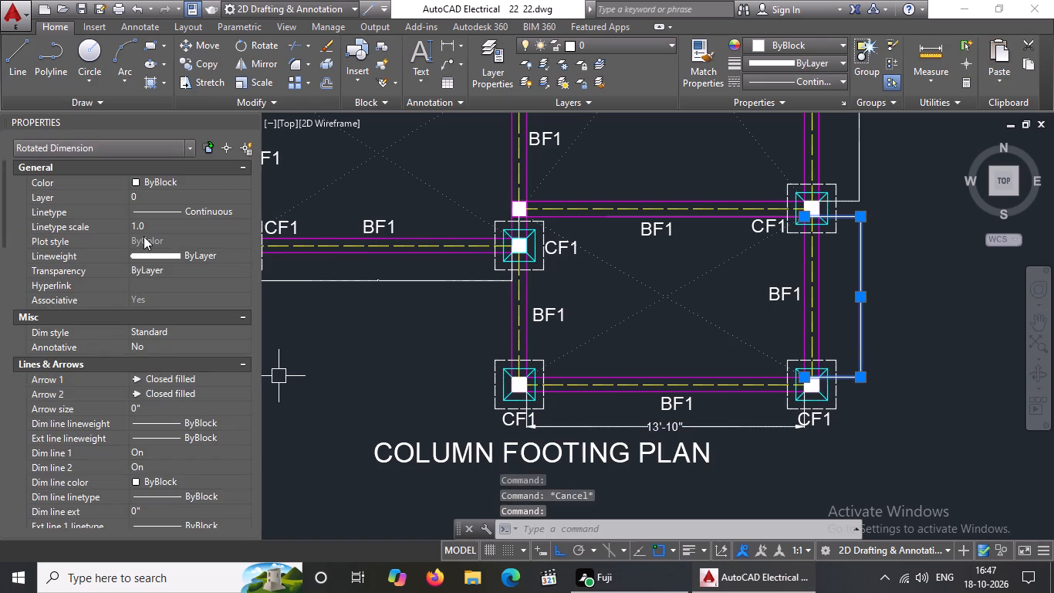
{"action": "left_click", "coordinate": [154, 405]}
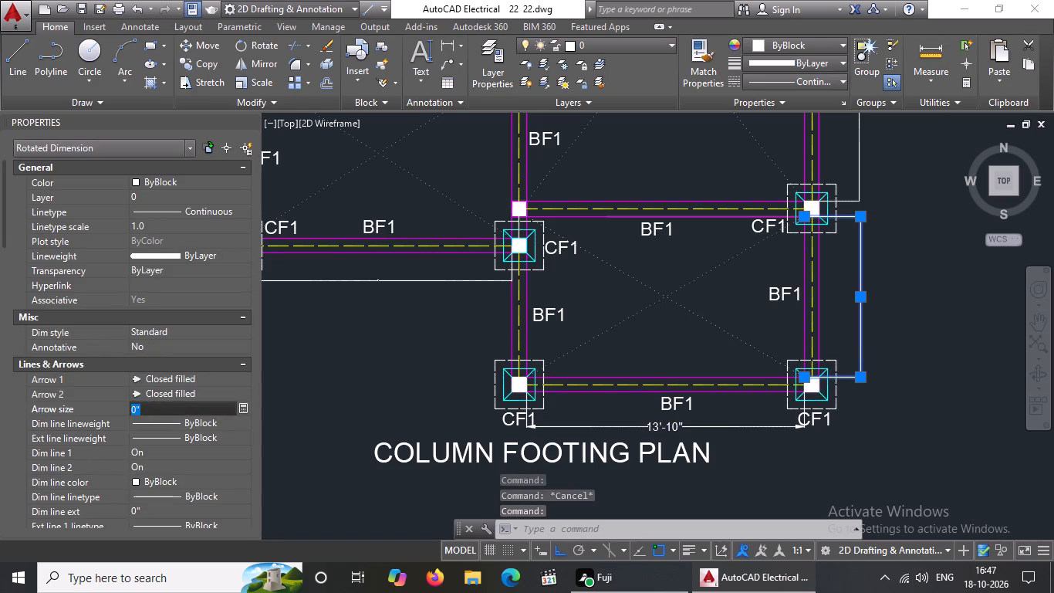
{"action": "key", "text": "BackSpace"}
{"action": "key", "text": "BackSpace"}
{"action": "key", "text": "BackSpace"}
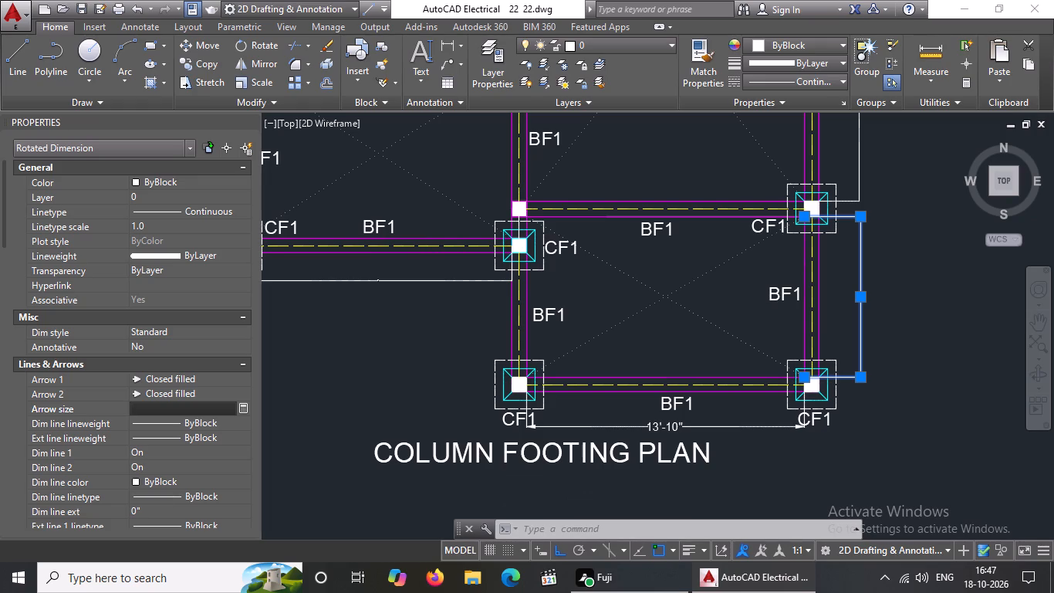
{"action": "key", "text": "5"}
{"action": "key", "text": "shift+quotedbl"}
{"action": "key", "text": "Return"}
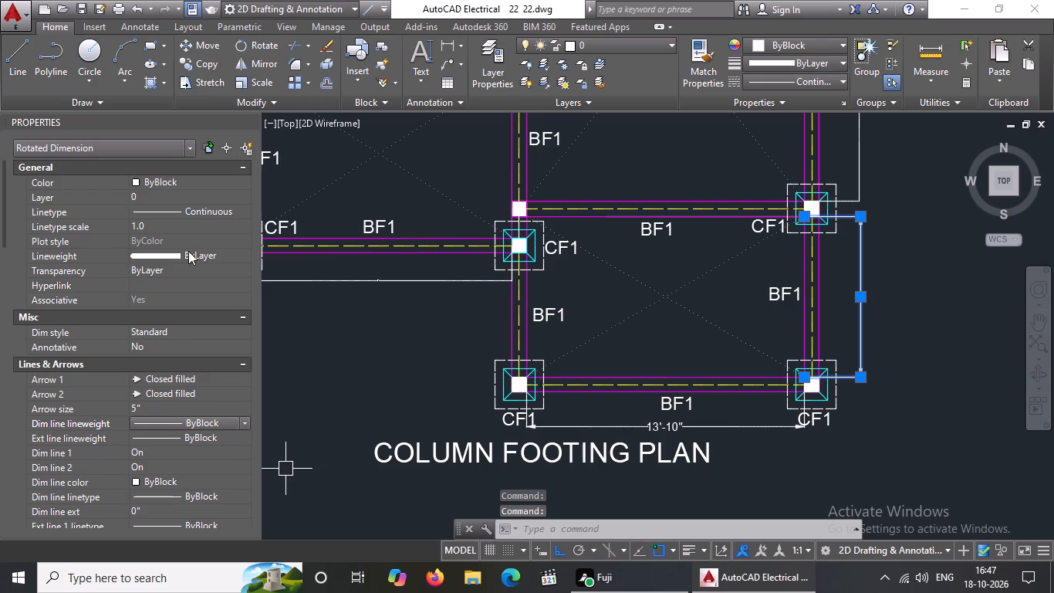
Set the text height of the same bottom-right vertical dimension to 5" and deselect it.
{"action": "scroll", "coordinate": [191, 354], "scroll_direction": "down", "scroll_amount": 3}
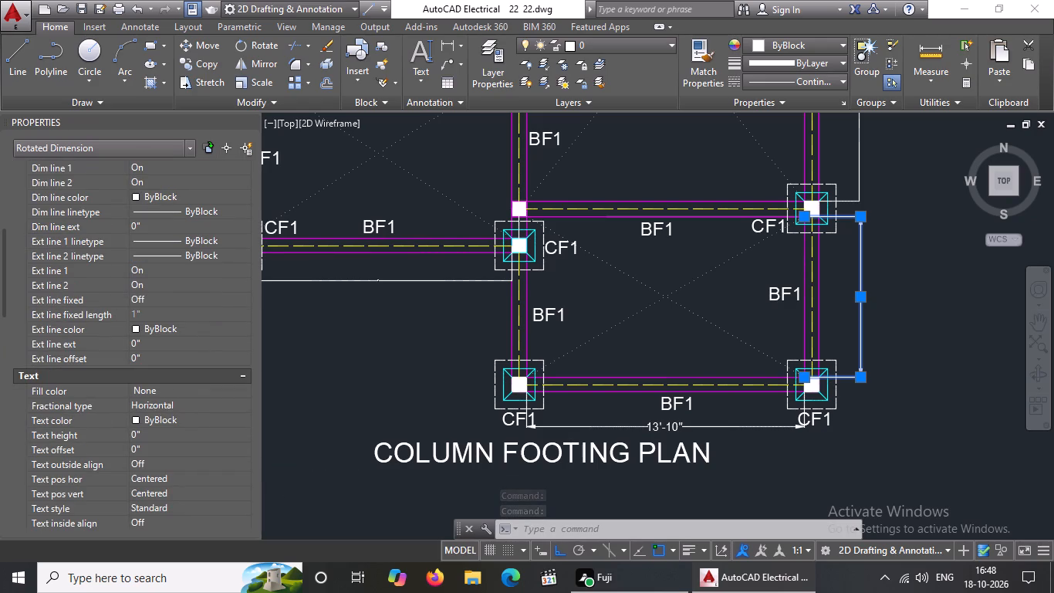
{"action": "scroll", "coordinate": [163, 381], "scroll_direction": "down", "scroll_amount": 2}
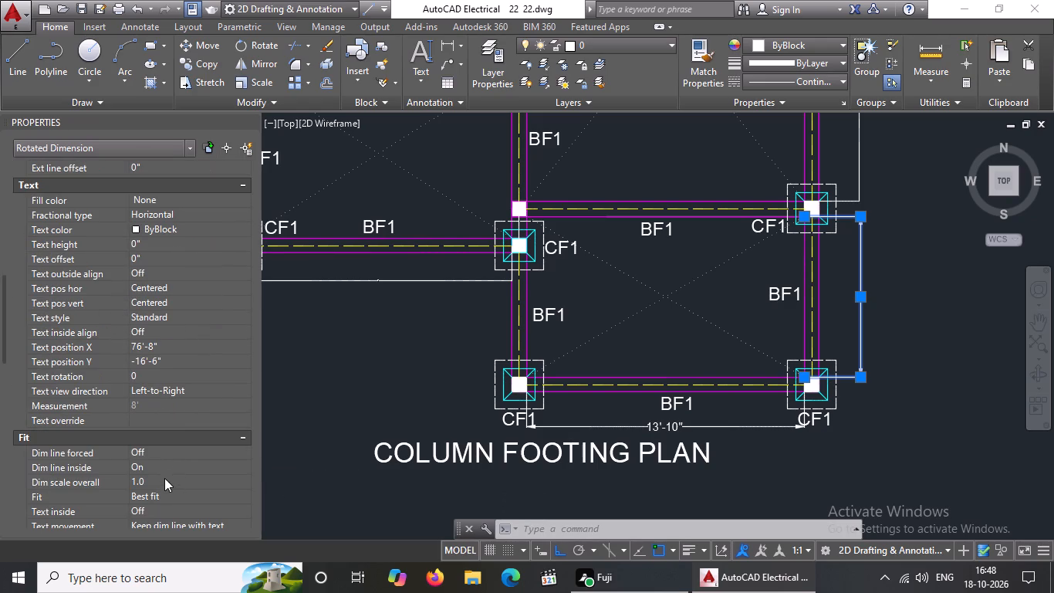
{"action": "left_click", "coordinate": [160, 240]}
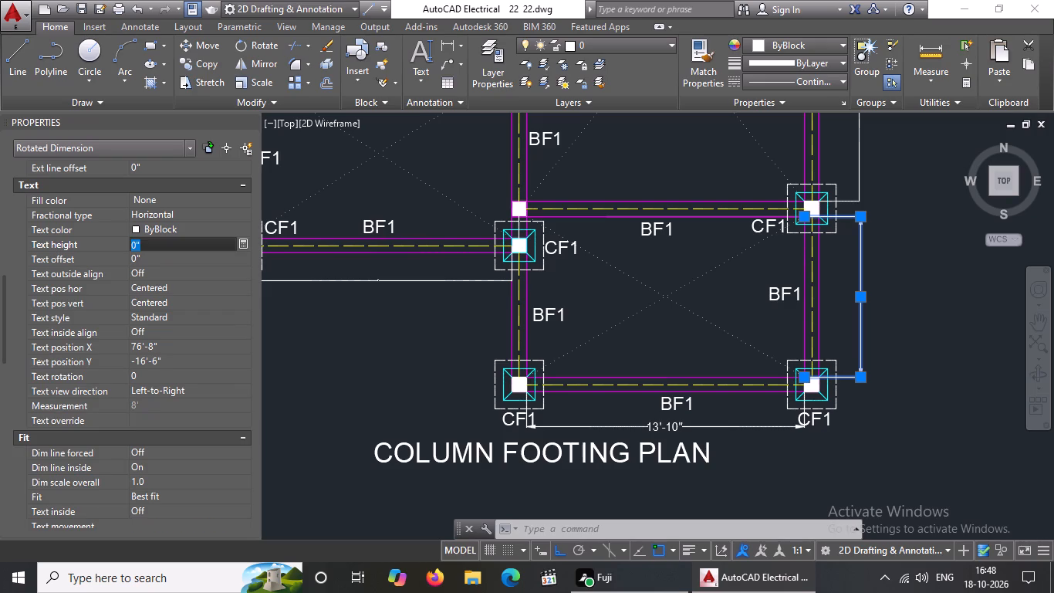
{"action": "key", "text": "BackSpace"}
{"action": "key", "text": "BackSpace"}
{"action": "key", "text": "BackSpace"}
{"action": "key", "text": "5"}
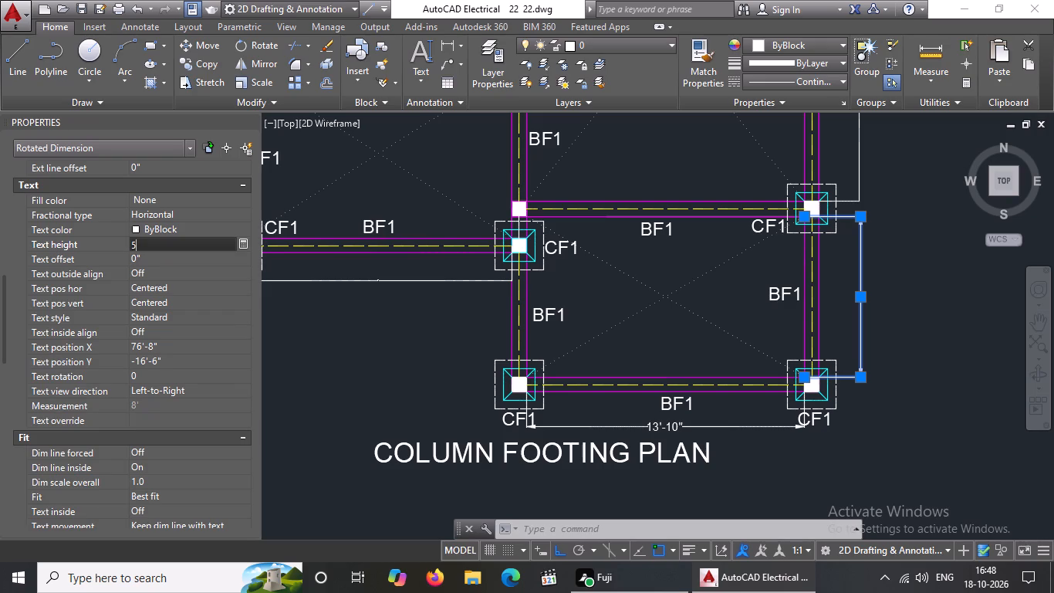
{"action": "key", "text": "shift+quotedbl"}
{"action": "key", "text": "Return"}
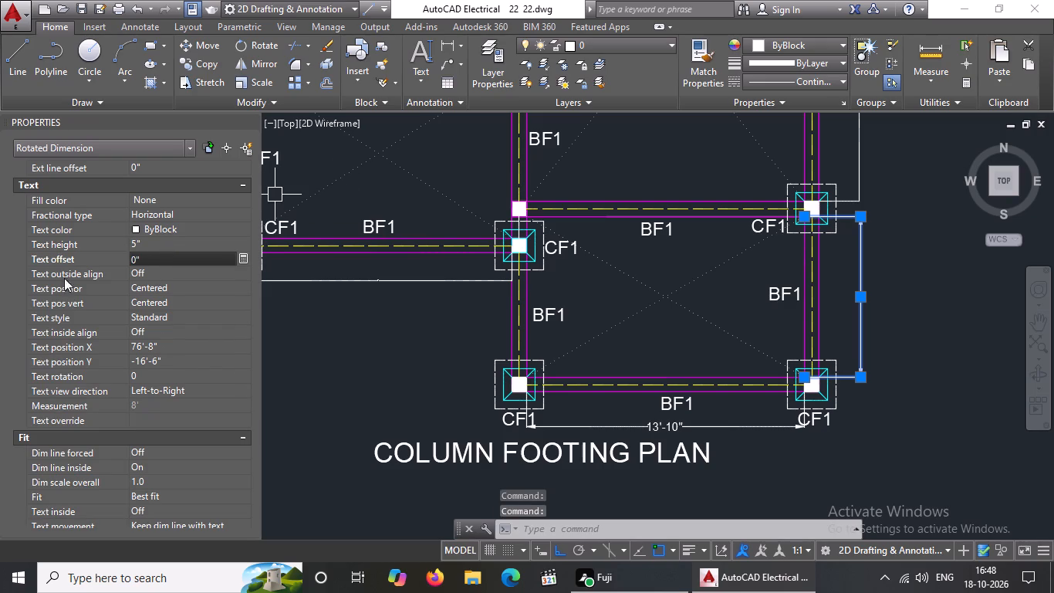
{"action": "scroll", "coordinate": [218, 315], "scroll_direction": "up", "scroll_amount": 4}
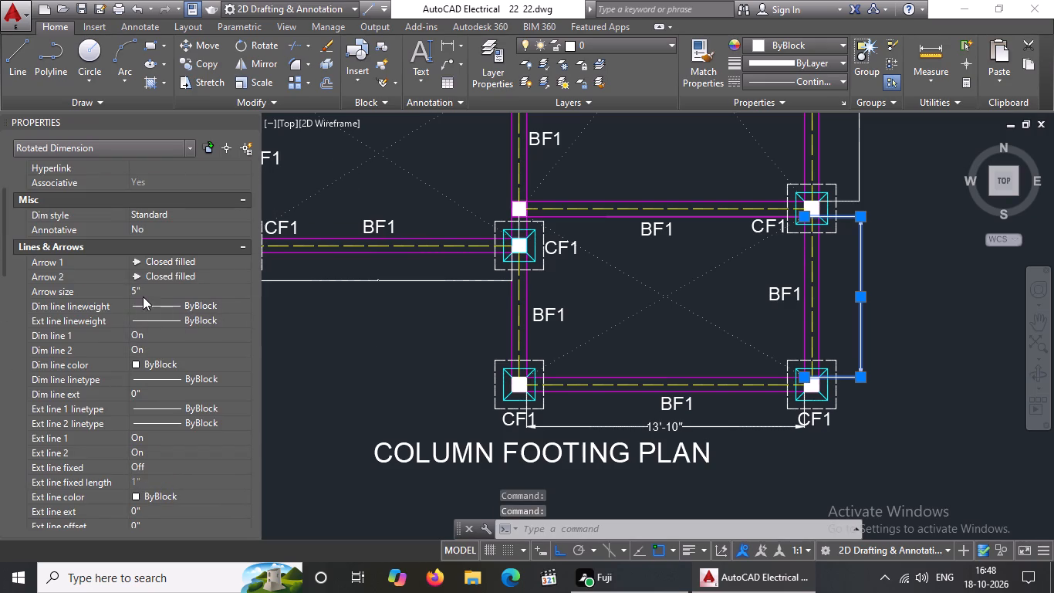
{"action": "scroll", "coordinate": [826, 371], "scroll_direction": "down", "scroll_amount": 1}
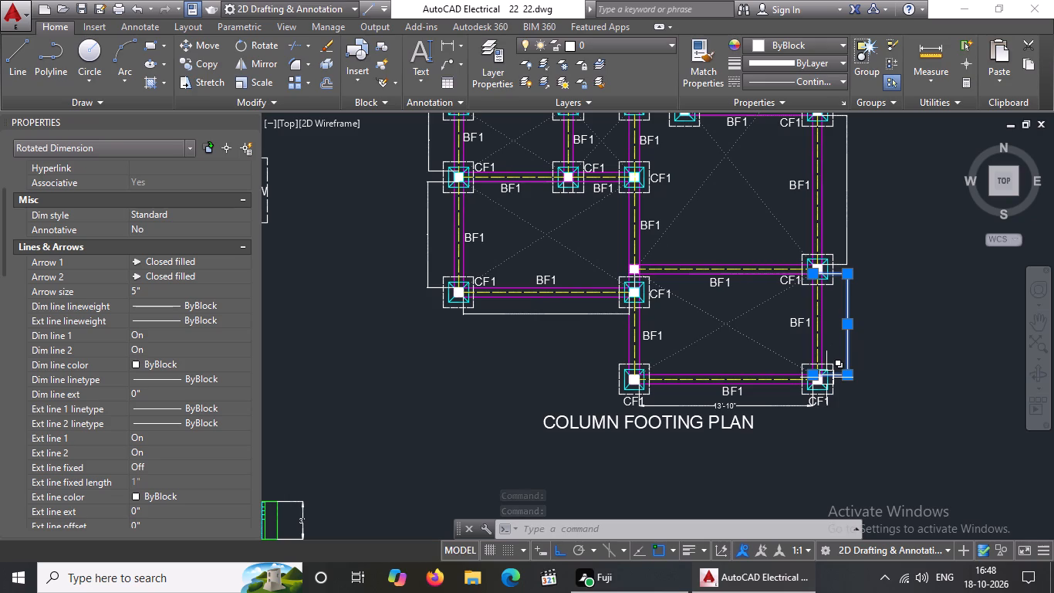
{"action": "scroll", "coordinate": [832, 300], "scroll_direction": "down", "scroll_amount": 1}
{"action": "middle_click_drag", "start_coordinate": [829, 312], "coordinate": [775, 427]}
{"action": "scroll", "coordinate": [775, 427], "scroll_direction": "up", "scroll_amount": 1}
{"action": "key", "text": "Escape"}
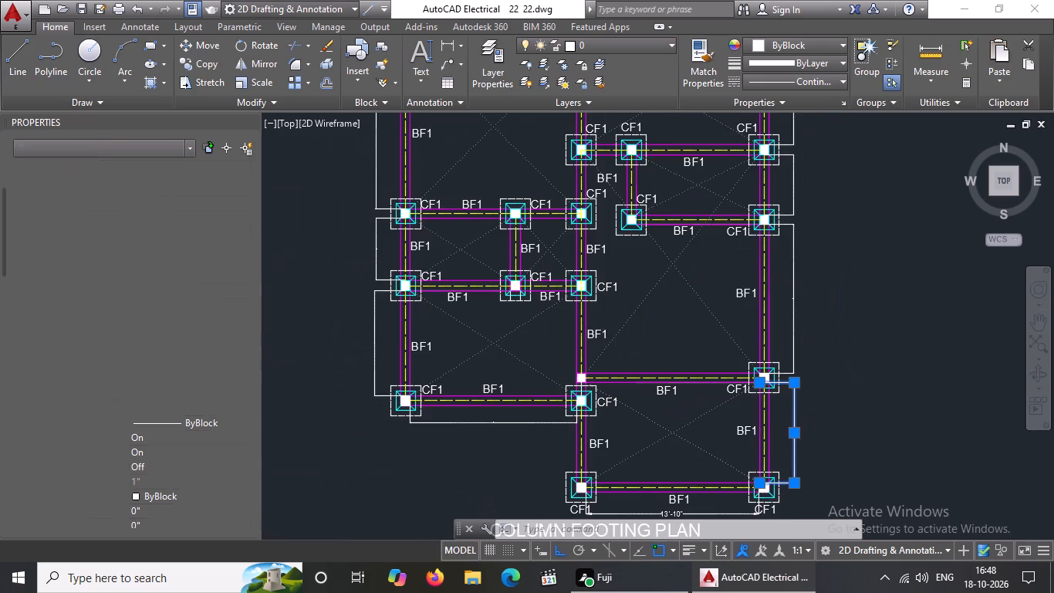
Set the arrow size to 5" for the right-side vertical dimension of the tall bay directly above the bottom-right bay.
{"action": "left_click", "coordinate": [796, 325]}
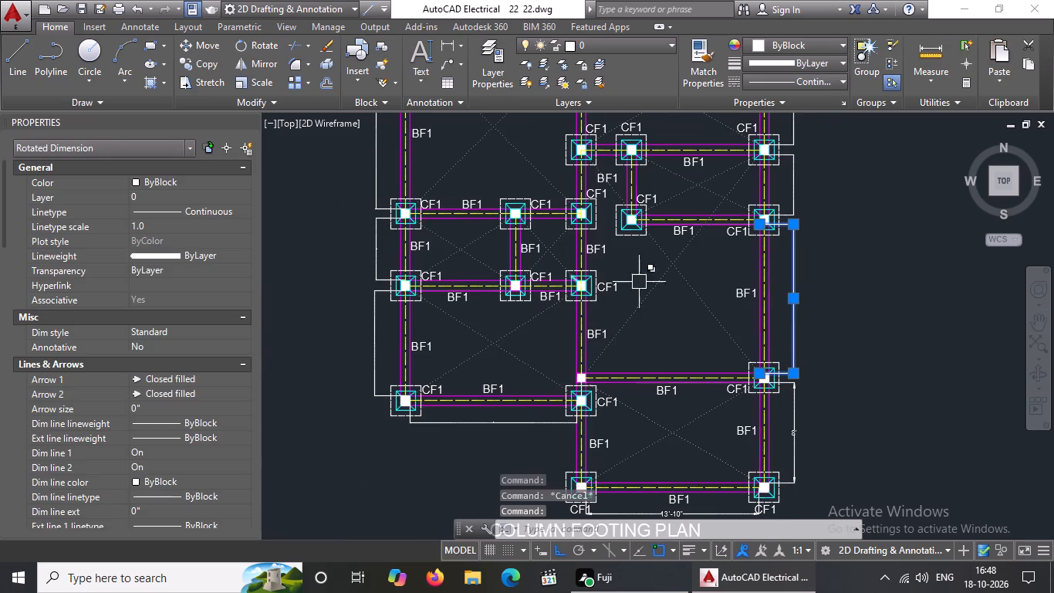
{"action": "left_click", "coordinate": [157, 405]}
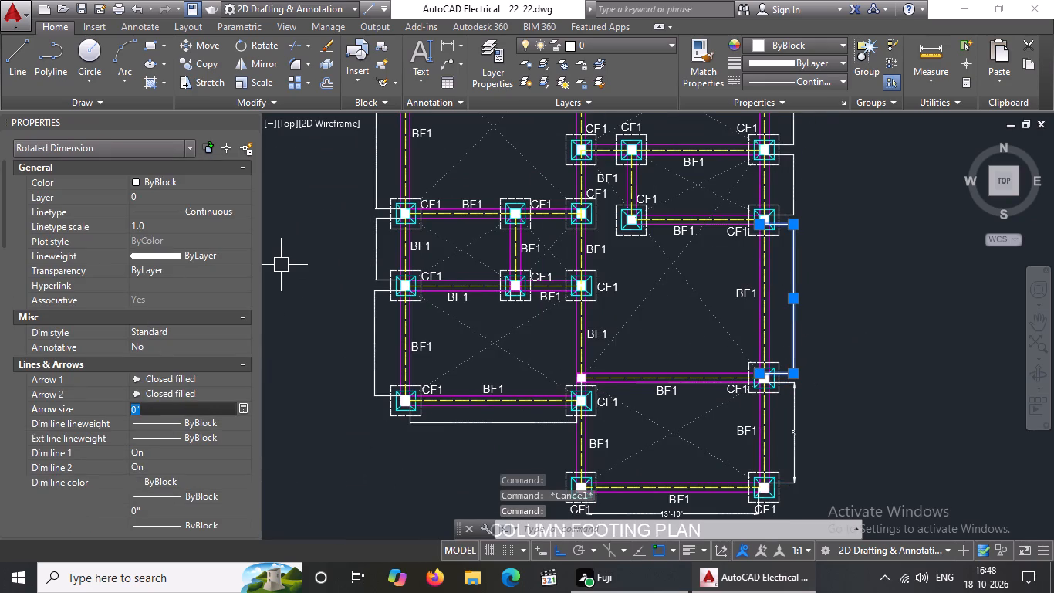
{"action": "key", "text": "BackSpace"}
{"action": "key", "text": "BackSpace"}
{"action": "key", "text": "BackSpace"}
{"action": "key", "text": "5"}
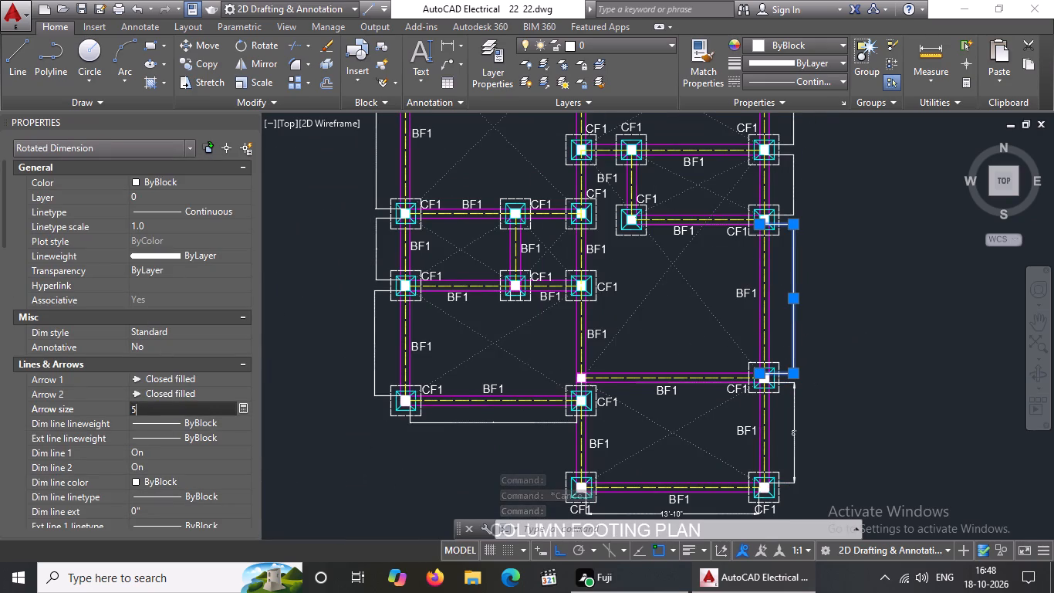
{"action": "key", "text": "shift+quotedbl"}
{"action": "key", "text": "Return"}
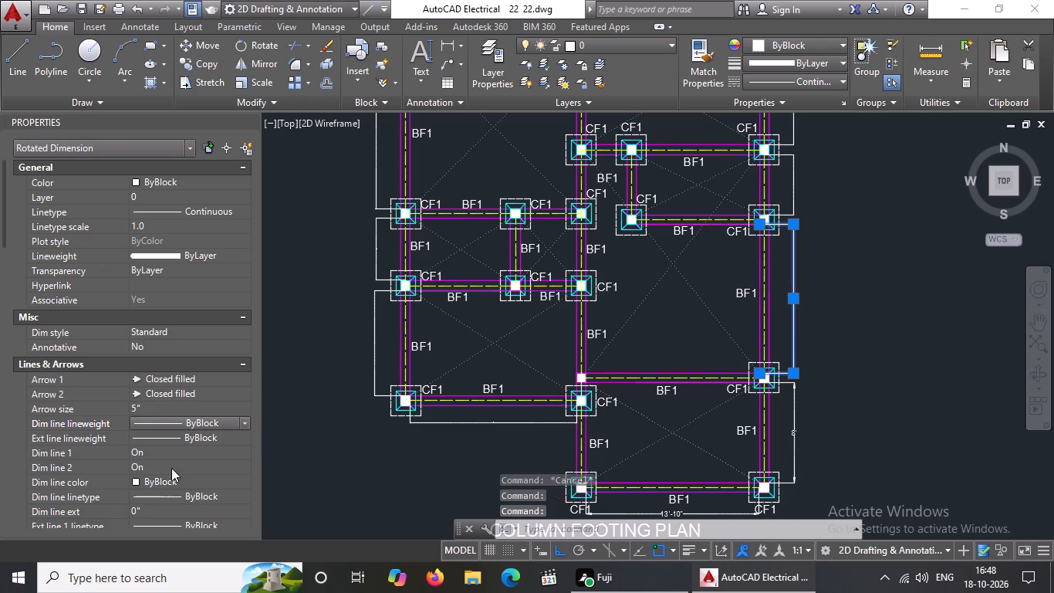
Set the text height of the tall bay's right-side dimension to 5" and deselect it.
{"action": "scroll", "coordinate": [171, 397], "scroll_direction": "down", "scroll_amount": 3}
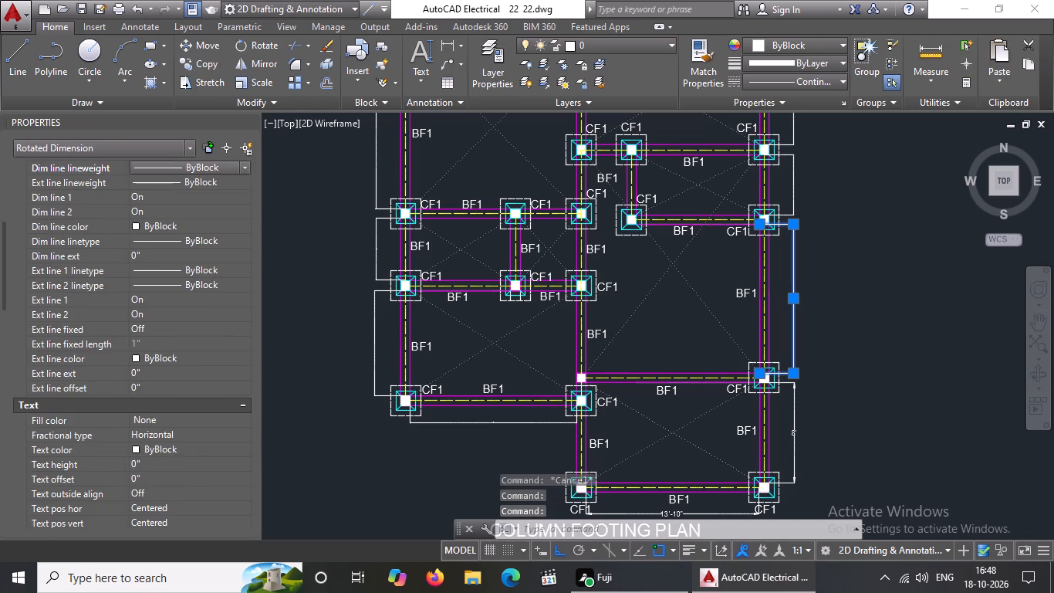
{"action": "scroll", "coordinate": [106, 293], "scroll_direction": "up", "scroll_amount": 6}
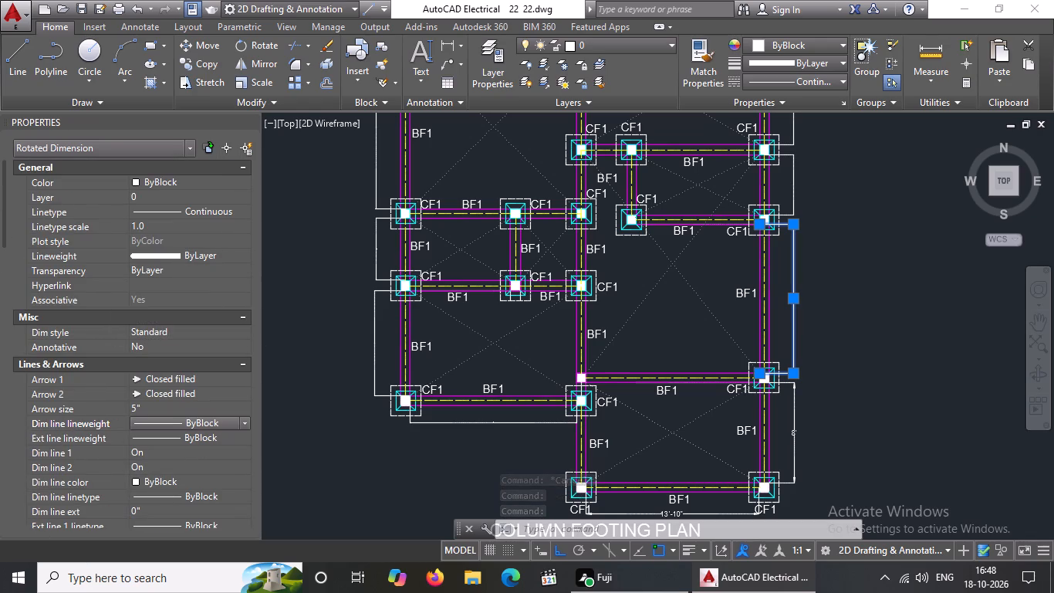
{"action": "scroll", "coordinate": [127, 300], "scroll_direction": "down", "scroll_amount": 3}
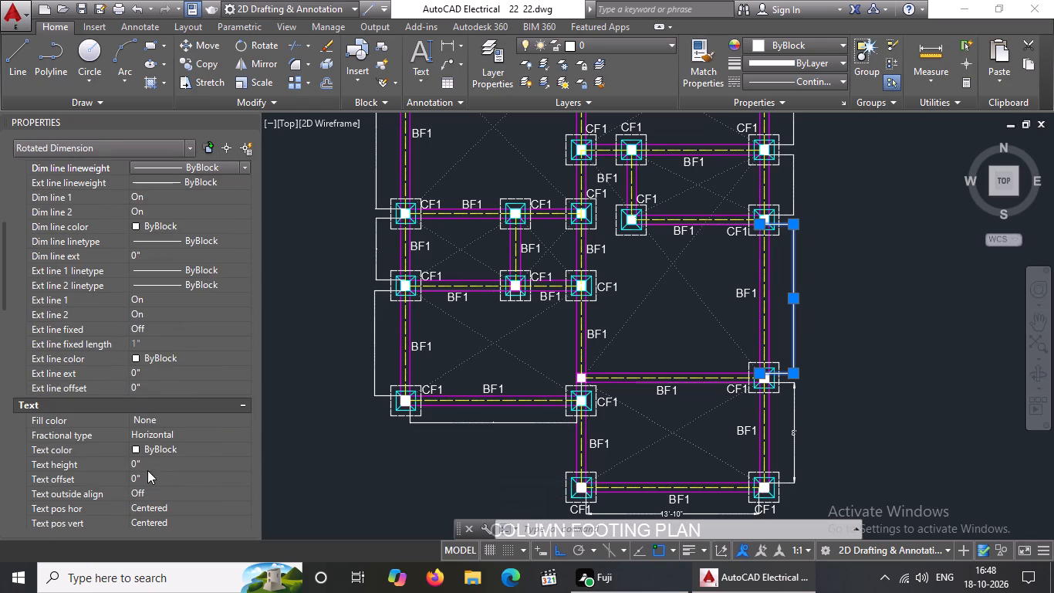
{"action": "left_click", "coordinate": [147, 465]}
{"action": "key", "text": "BackSpace"}
{"action": "key", "text": "BackSpace"}
{"action": "key", "text": "BackSpace"}
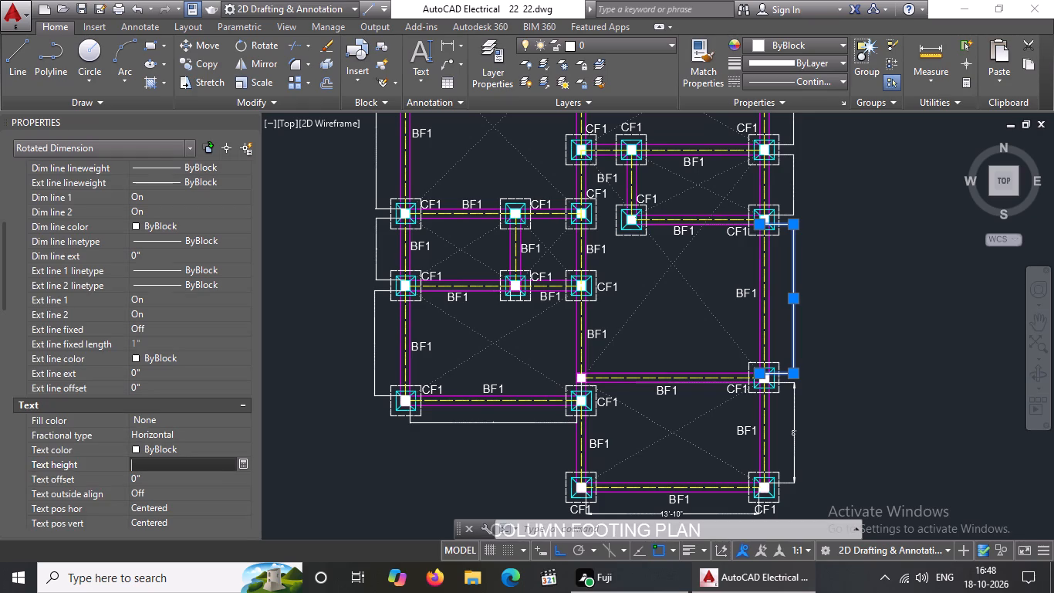
{"action": "key", "text": "5"}
{"action": "key", "text": "shift+quotedbl"}
{"action": "key", "text": "Return"}
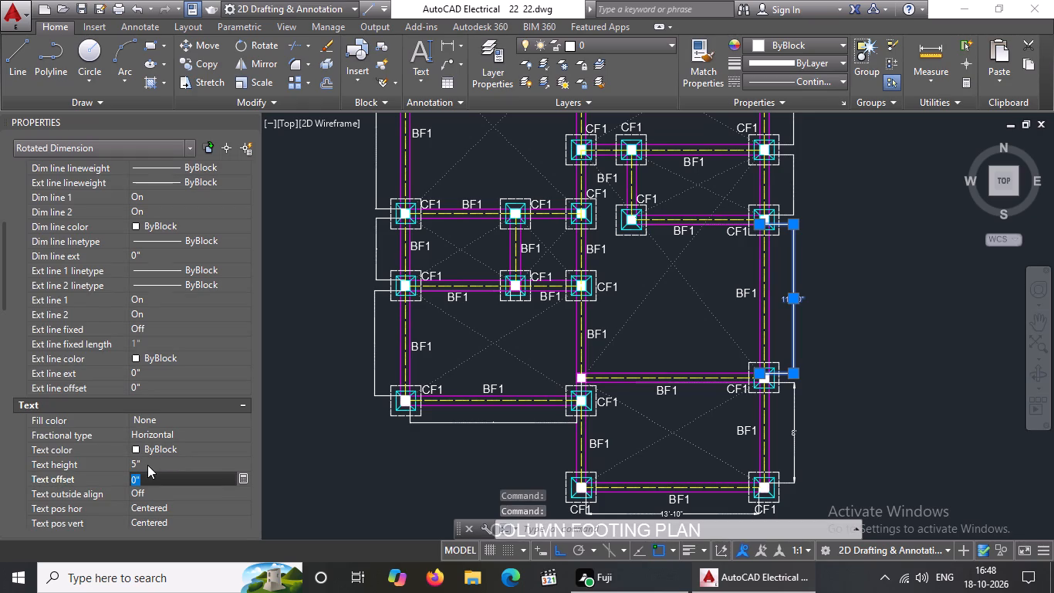
{"action": "scroll", "coordinate": [819, 273], "scroll_direction": "down", "scroll_amount": 2}
{"action": "scroll", "coordinate": [815, 246], "scroll_direction": "up", "scroll_amount": 2}
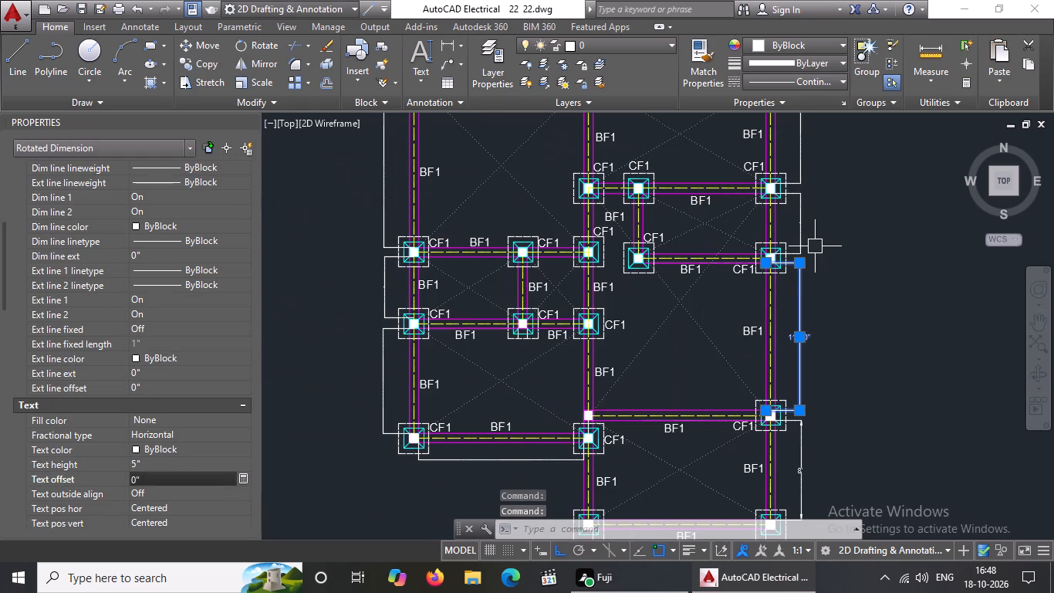
{"action": "key", "text": "Escape"}
Set the arrow size to 5" for the right-side vertical dimension of the small bay above the tall right-hand bay.
{"action": "scroll", "coordinate": [815, 246], "scroll_direction": "up", "scroll_amount": 1}
{"action": "scroll", "coordinate": [815, 246], "scroll_direction": "down", "scroll_amount": 1}
{"action": "middle_click_drag", "start_coordinate": [815, 246], "coordinate": [809, 322]}
{"action": "scroll", "coordinate": [808, 321], "scroll_direction": "up", "scroll_amount": 1}
{"action": "left_click", "coordinate": [779, 315]}
{"action": "scroll", "coordinate": [125, 223], "scroll_direction": "down", "scroll_amount": 2}
{"action": "left_click", "coordinate": [153, 212]}
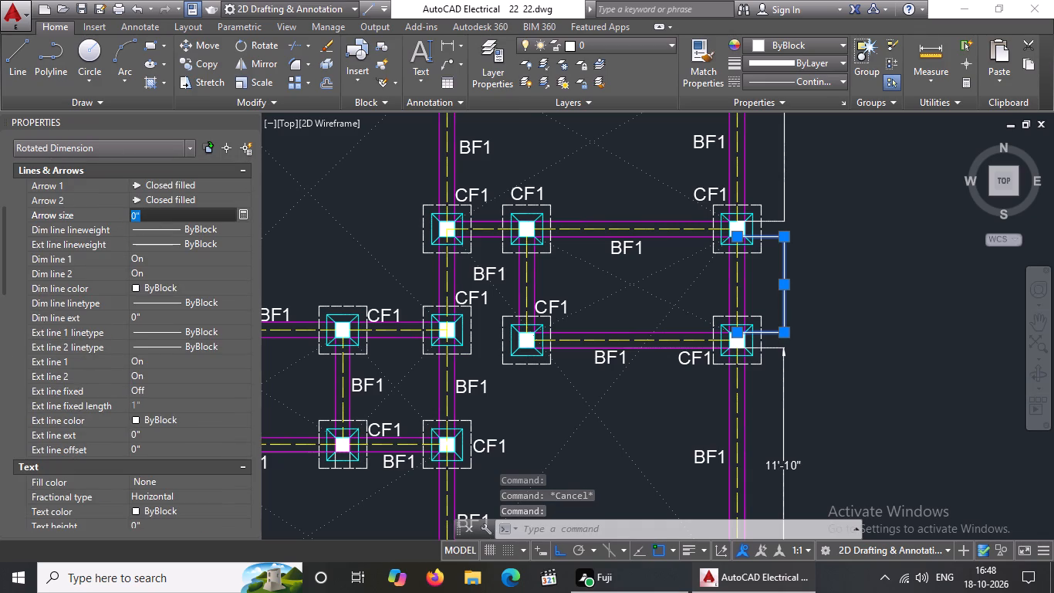
{"action": "key", "text": "BackSpace"}
{"action": "key", "text": "BackSpace"}
{"action": "key", "text": "BackSpace"}
{"action": "key", "text": "BackSpace"}
{"action": "type", "text": "5\""}
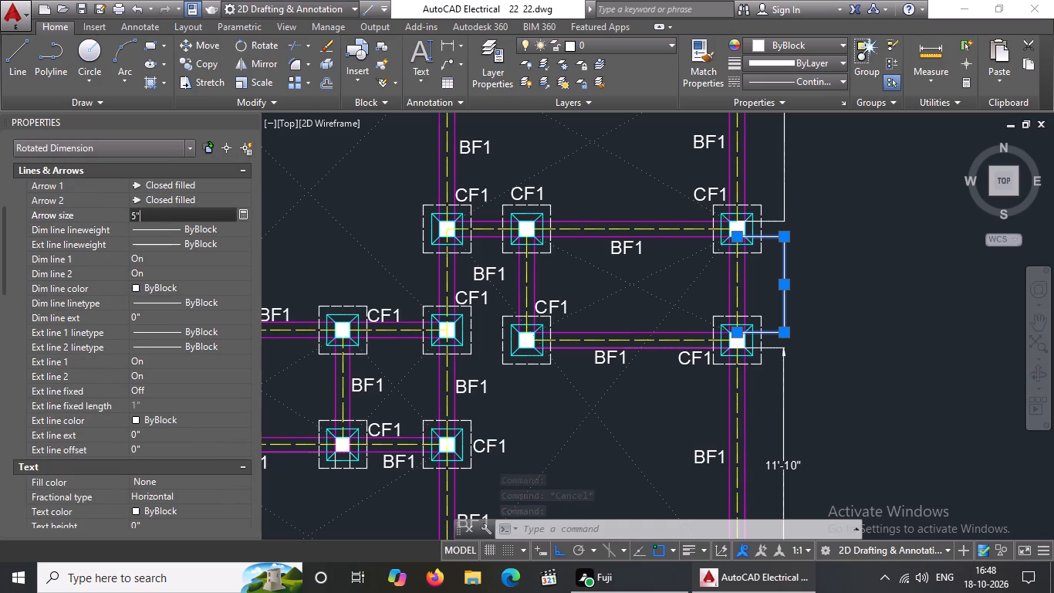
{"action": "key", "text": "Return"}
Set the text height of the small right-hand bay's vertical dimension to 5" and deselect it.
{"action": "scroll", "coordinate": [157, 248], "scroll_direction": "down", "scroll_amount": 5}
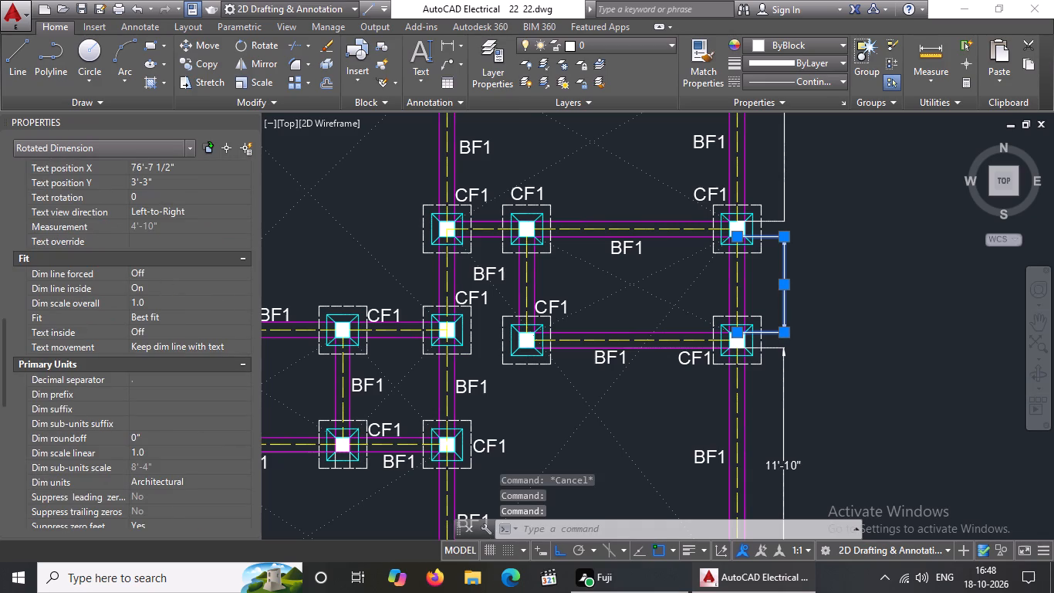
{"action": "scroll", "coordinate": [128, 246], "scroll_direction": "up", "scroll_amount": 2}
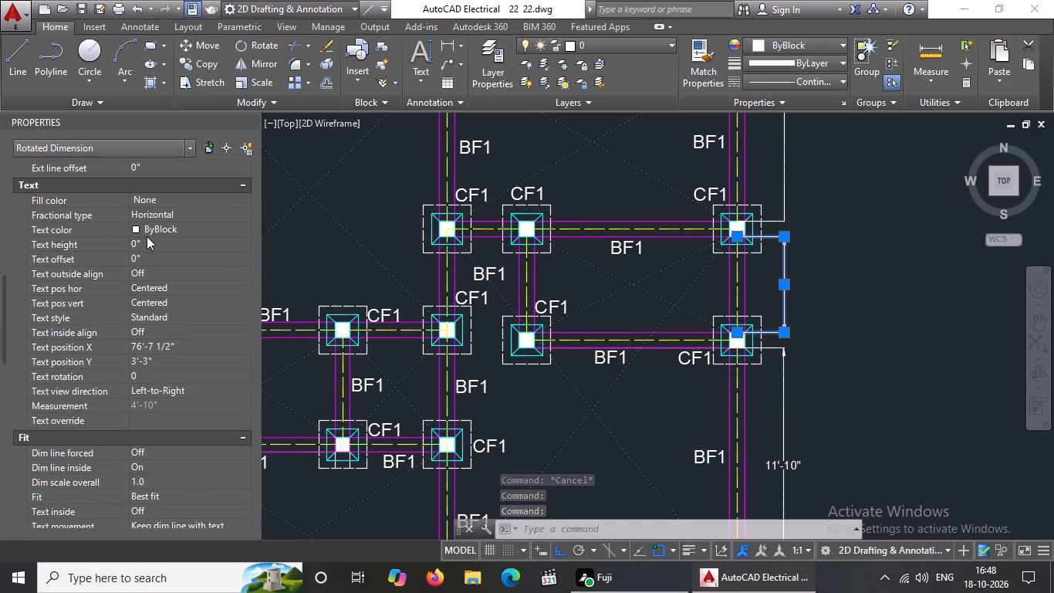
{"action": "left_click", "coordinate": [154, 244]}
{"action": "key", "text": "BackSpace"}
{"action": "key", "text": "BackSpace"}
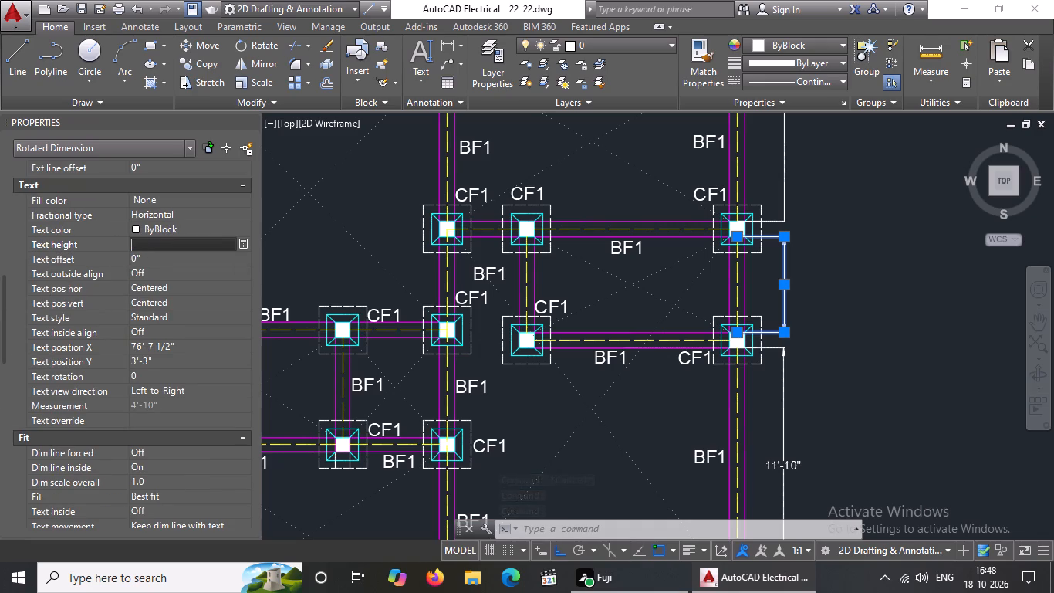
{"action": "key", "text": "BackSpace"}
{"action": "type", "text": "5\""}
{"action": "key", "text": "Return"}
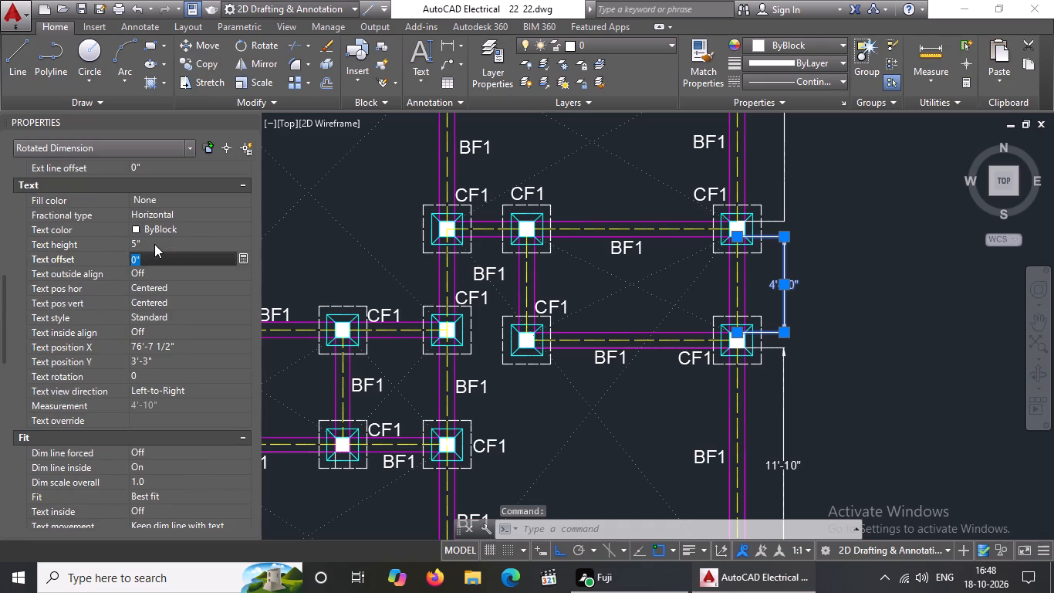
{"action": "key", "text": "Escape"}
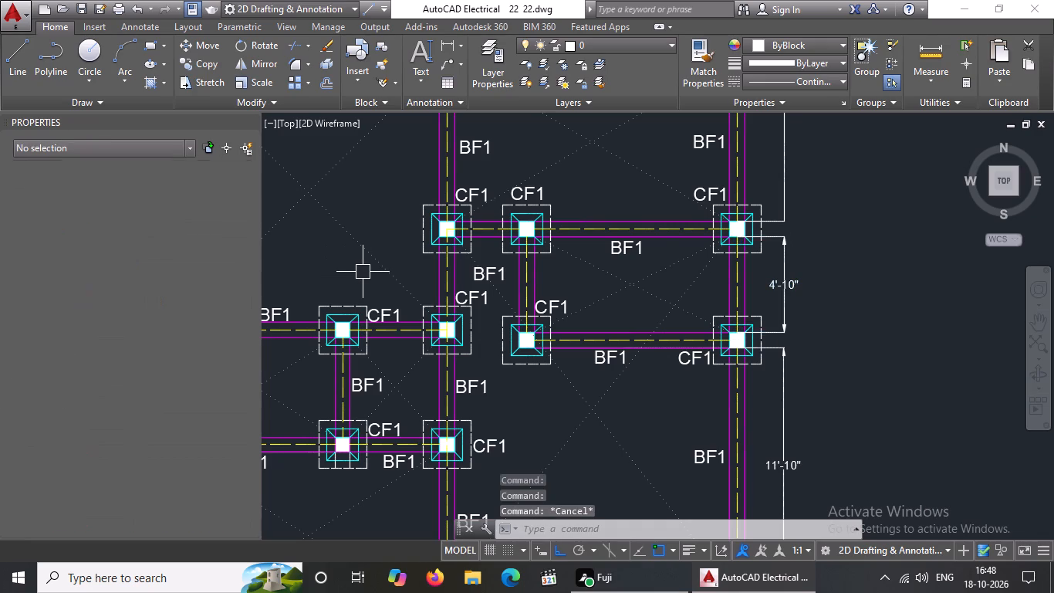
Set the arrow size to 5" for the right-side vertical dimension directly above the small bay's 4'-10" dimension.
{"action": "scroll", "coordinate": [765, 219], "scroll_direction": "down", "scroll_amount": 1}
{"action": "scroll", "coordinate": [777, 198], "scroll_direction": "up", "scroll_amount": 2}
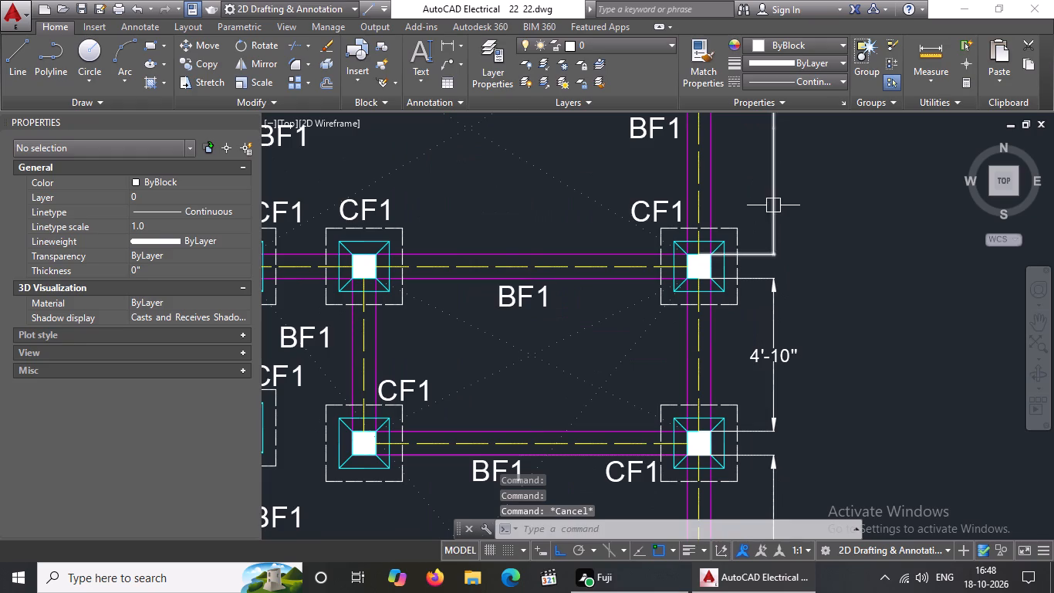
{"action": "left_click", "coordinate": [773, 206]}
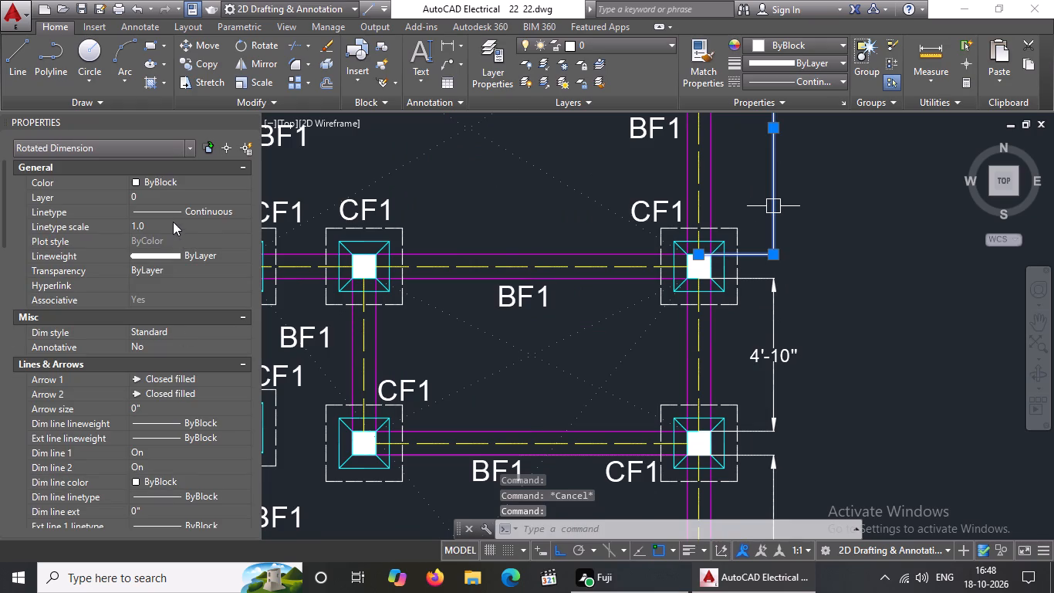
{"action": "scroll", "coordinate": [173, 265], "scroll_direction": "down", "scroll_amount": 1}
{"action": "left_click", "coordinate": [154, 314]}
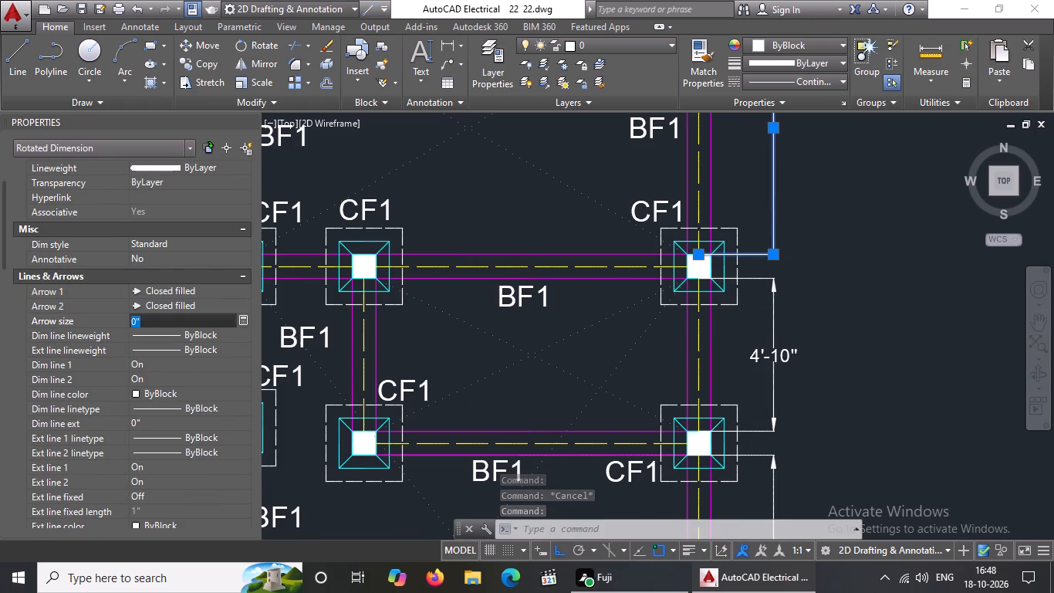
{"action": "key", "text": "BackSpace"}
{"action": "key", "text": "BackSpace"}
{"action": "key", "text": "BackSpace"}
{"action": "type", "text": "5\""}
{"action": "key", "text": "Return"}
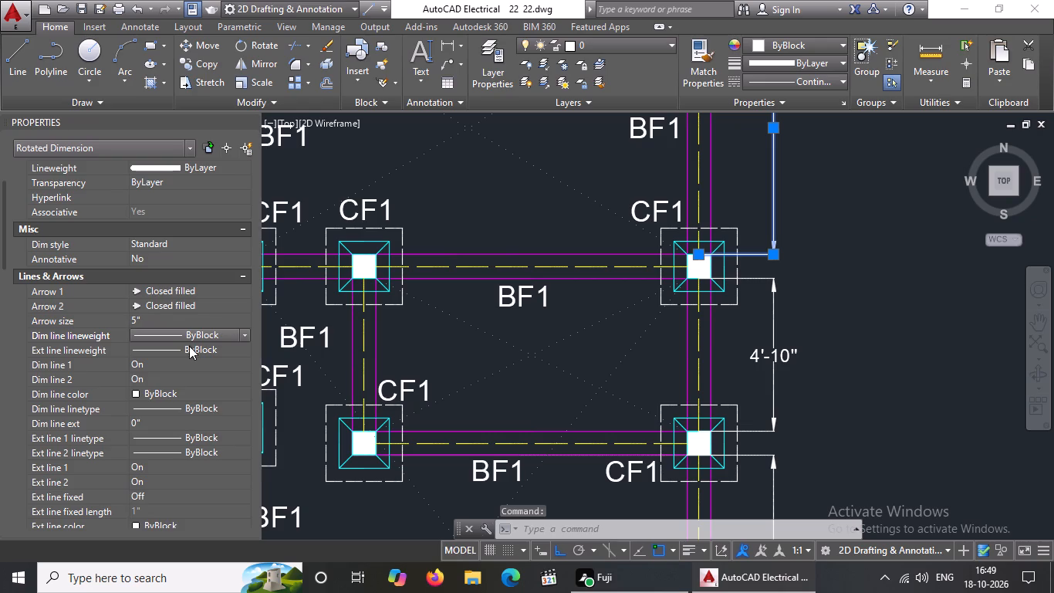
Set the text height of the selected vertical dimension above the 4'-10" one to 5" and deselect it.
{"action": "scroll", "coordinate": [171, 346], "scroll_direction": "down", "scroll_amount": 3}
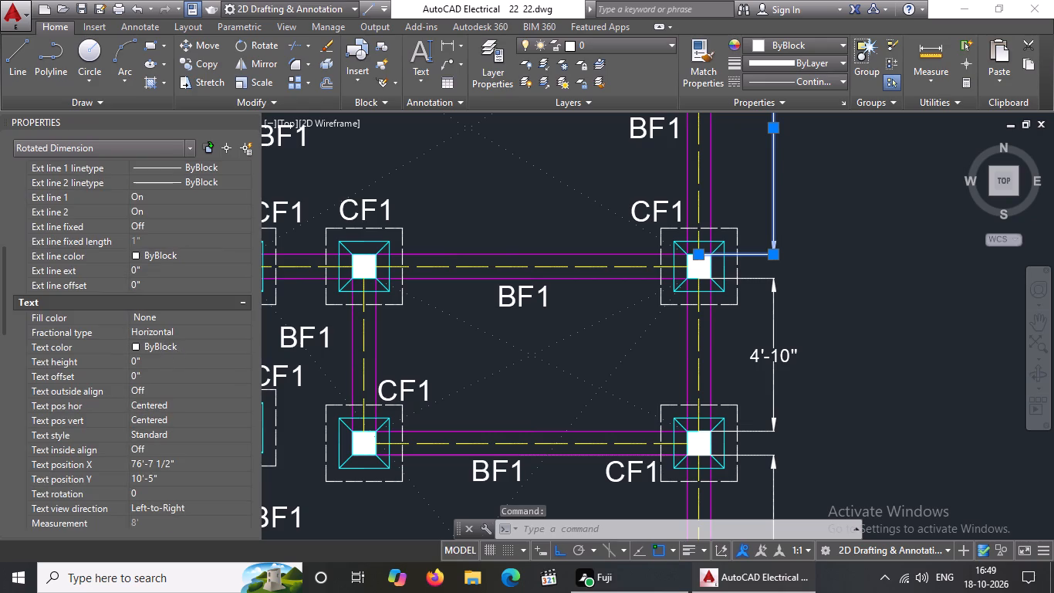
{"action": "left_click", "coordinate": [174, 361]}
{"action": "key", "text": "BackSpace"}
{"action": "key", "text": "BackSpace"}
{"action": "key", "text": "BackSpace"}
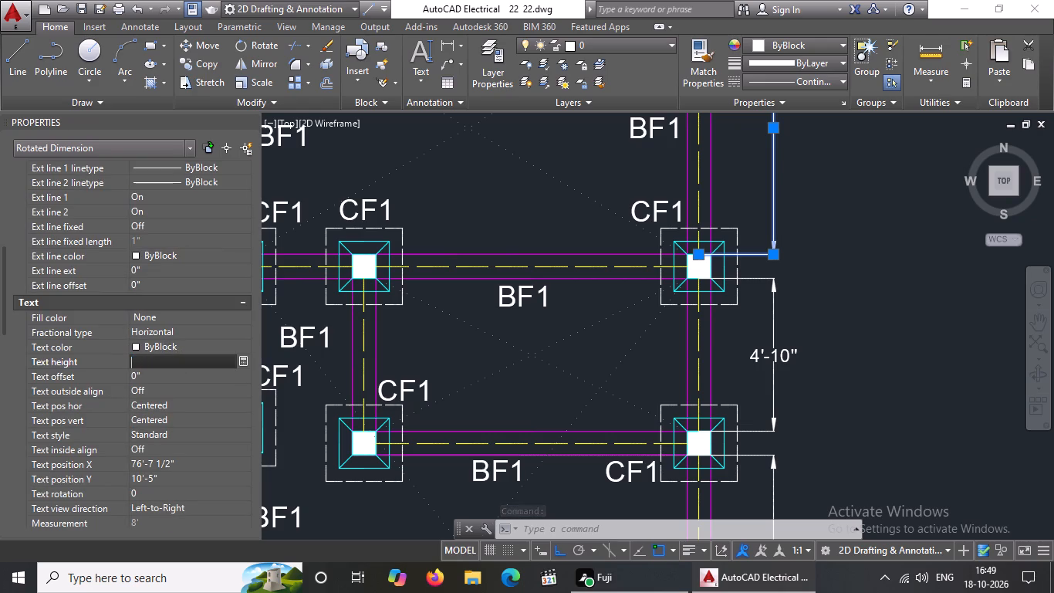
{"action": "type", "text": "5\""}
{"action": "key", "text": "Return"}
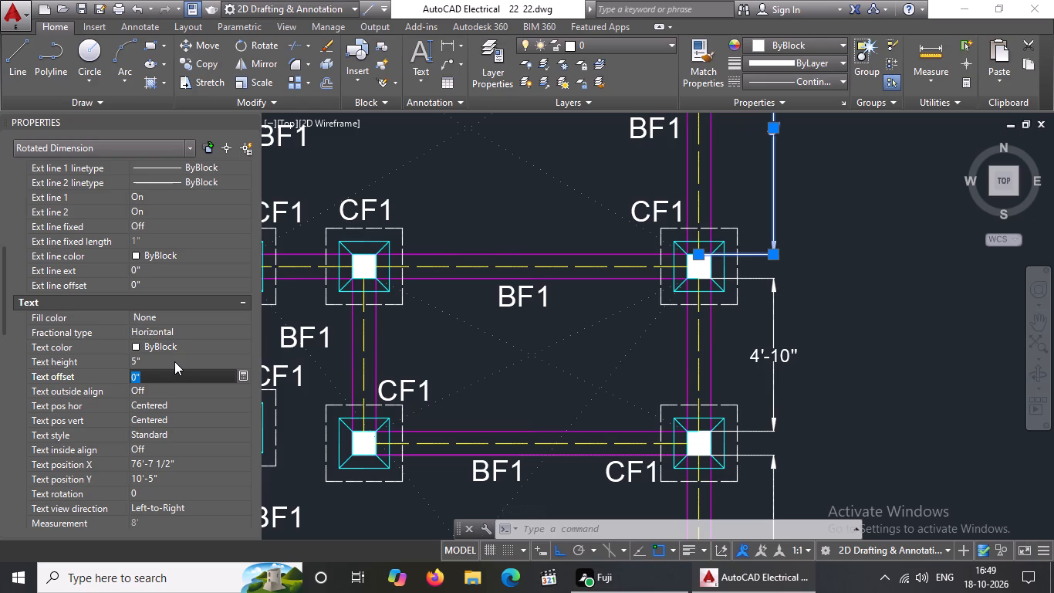
{"action": "scroll", "coordinate": [704, 332], "scroll_direction": "down", "scroll_amount": 3}
{"action": "scroll", "coordinate": [734, 223], "scroll_direction": "up", "scroll_amount": 2}
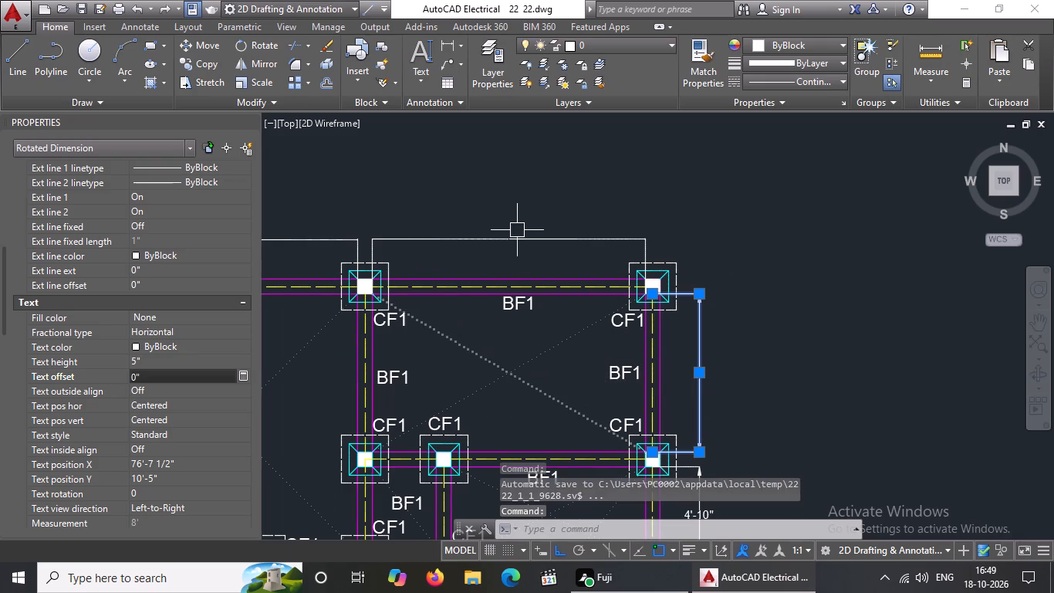
{"action": "key", "text": "Escape"}
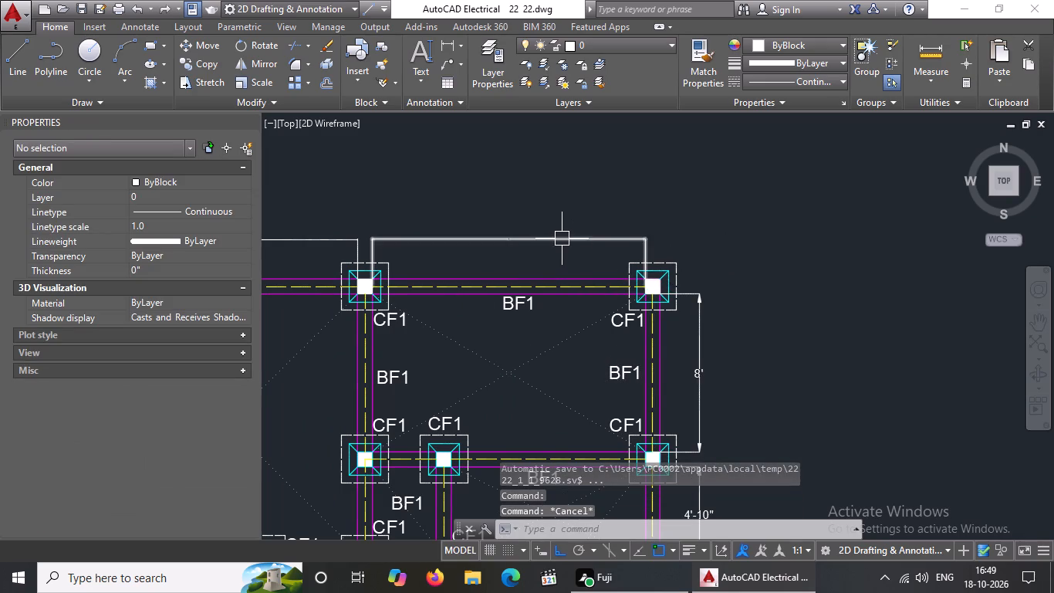
Set the arrow size to 5" for the horizontal dimension above the plan's top right-hand bay.
{"action": "left_click", "coordinate": [562, 236]}
{"action": "left_click", "coordinate": [171, 408]}
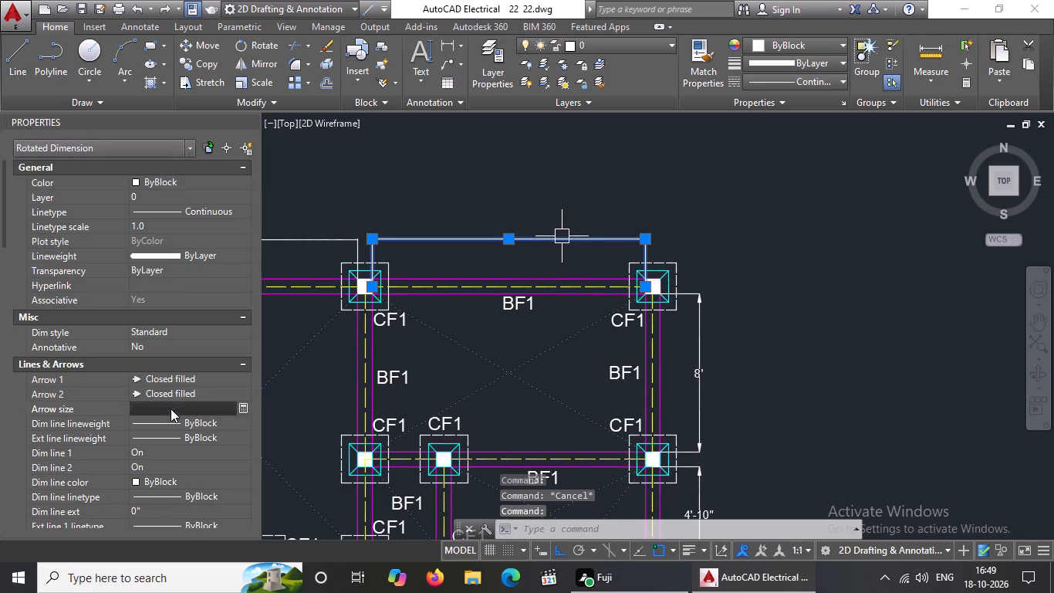
{"action": "key", "text": "BackSpace"}
{"action": "key", "text": "BackSpace"}
{"action": "key", "text": "BackSpace"}
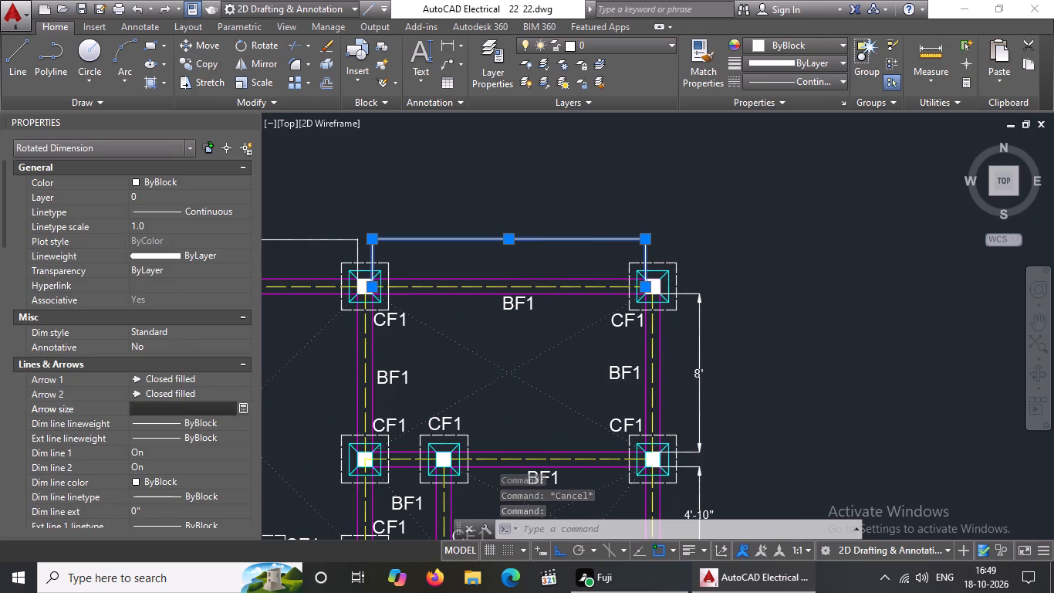
{"action": "key", "text": "5"}
{"action": "key", "text": "shift+quotedbl"}
{"action": "key", "text": "Return"}
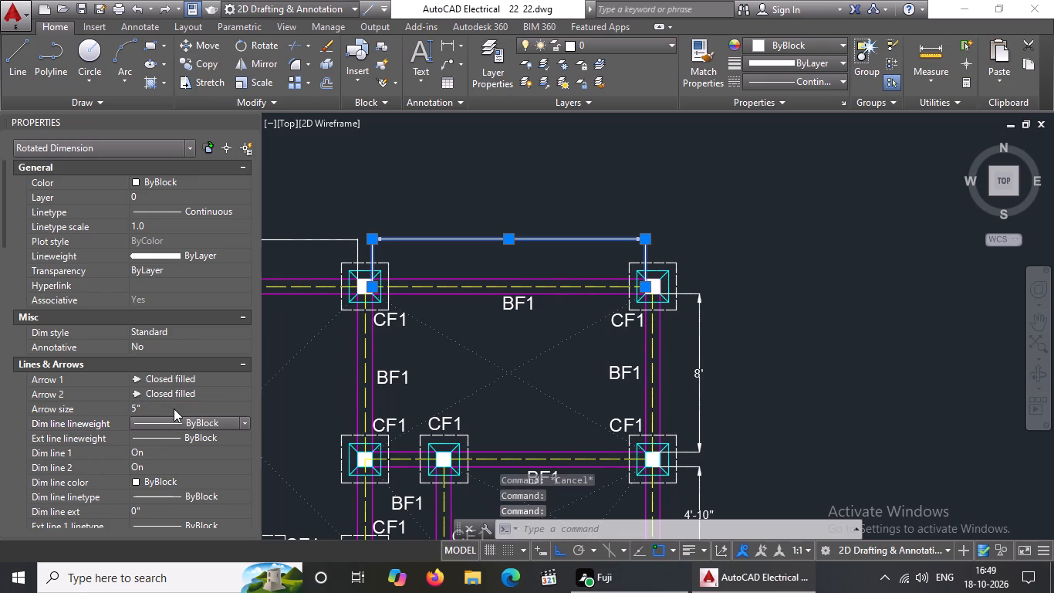
Set the text height to 5" for the horizontal dimension above the top right-hand bay.
{"action": "scroll", "coordinate": [179, 406], "scroll_direction": "down", "scroll_amount": 3}
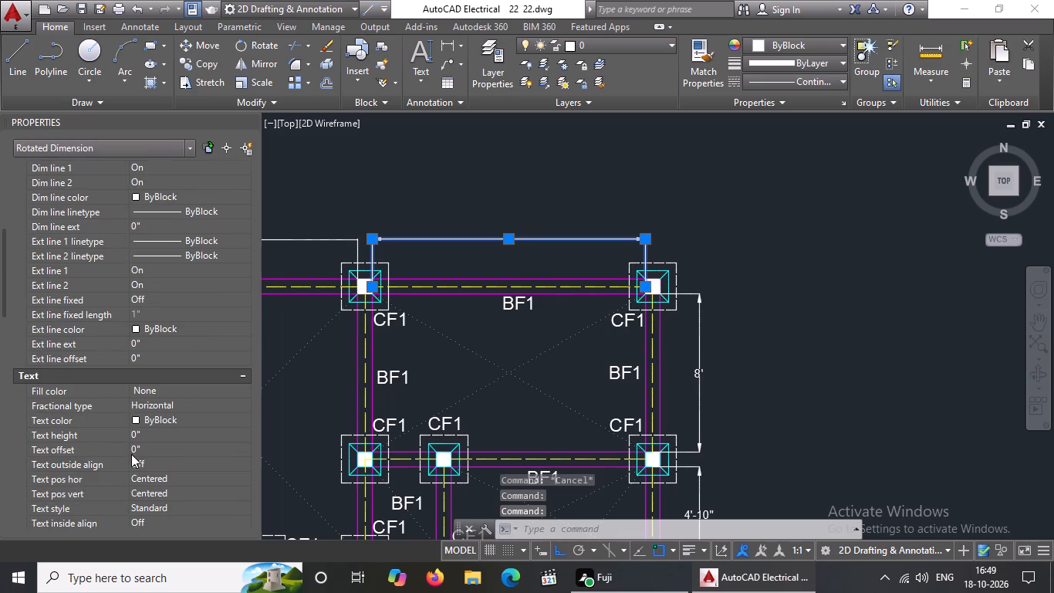
{"action": "left_click", "coordinate": [151, 433]}
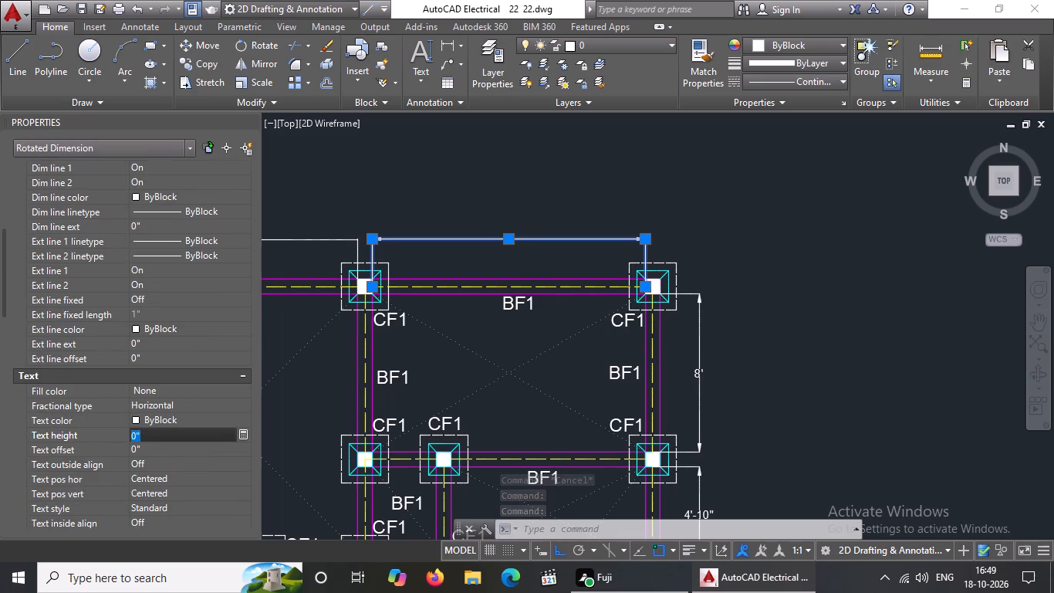
{"action": "key", "text": "BackSpace"}
{"action": "key", "text": "BackSpace"}
{"action": "key", "text": "BackSpace"}
{"action": "key", "text": "5"}
{"action": "key", "text": "shift+quotedbl"}
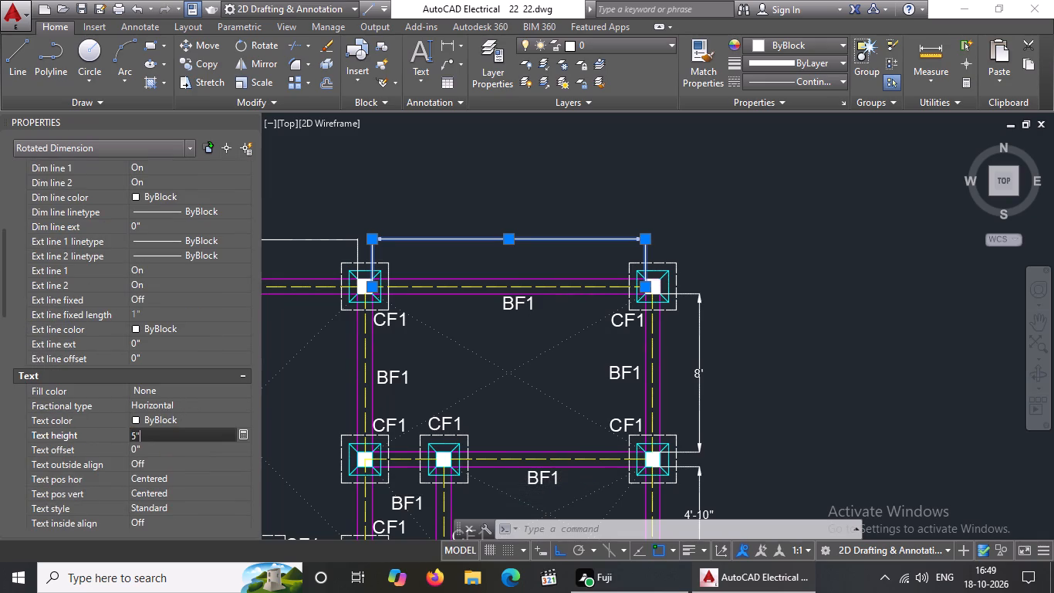
{"action": "key", "text": "Return"}
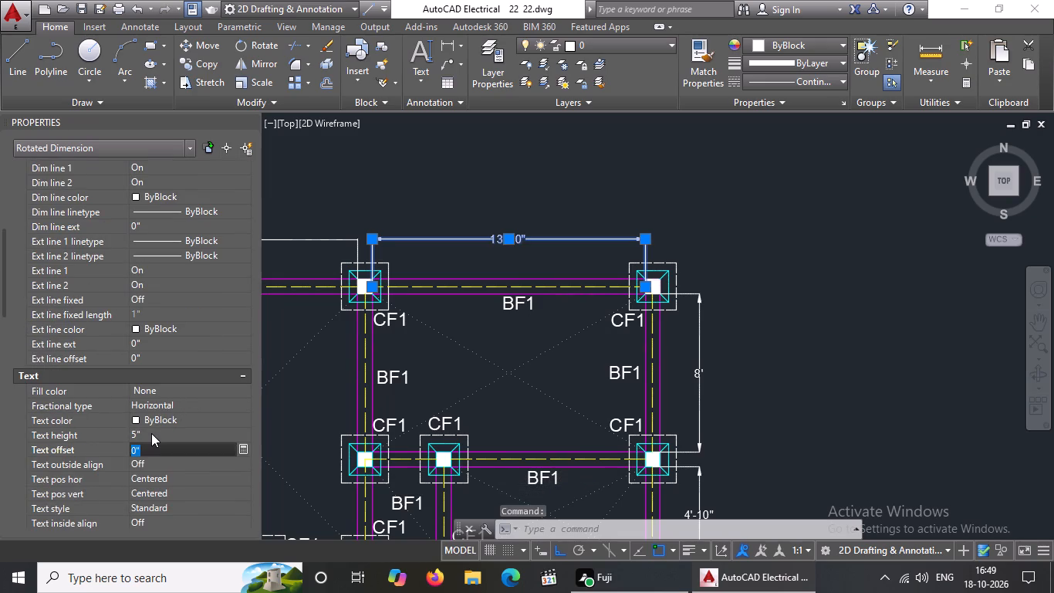
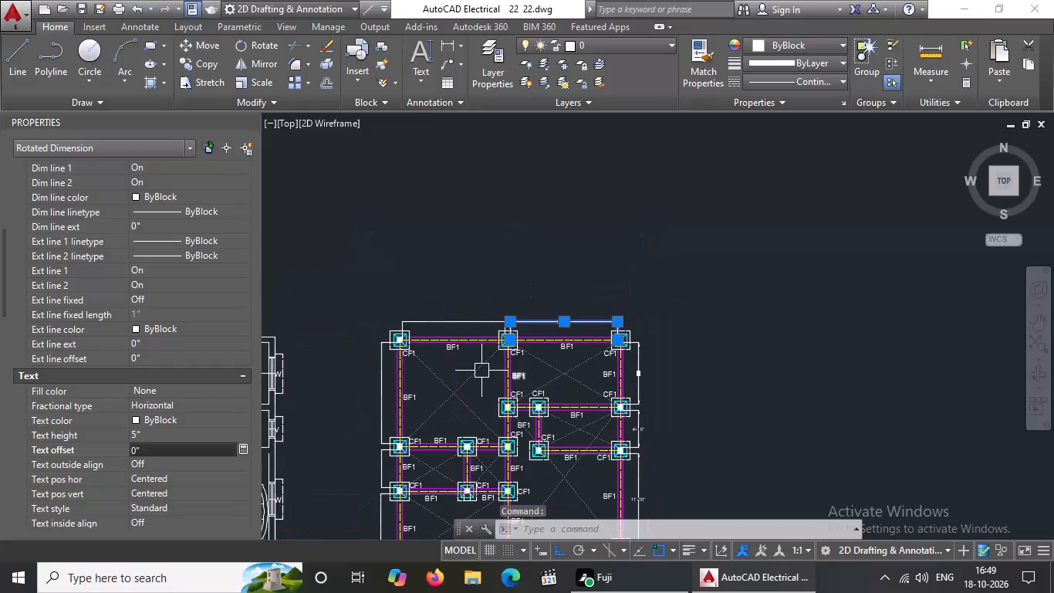
Set the arrow size to 5" for the horizontal dimension above the plan's top left-hand bay.
{"action": "key", "text": "Escape"}
{"action": "scroll", "coordinate": [440, 320], "scroll_direction": "up", "scroll_amount": 2}
{"action": "left_click", "coordinate": [447, 320]}
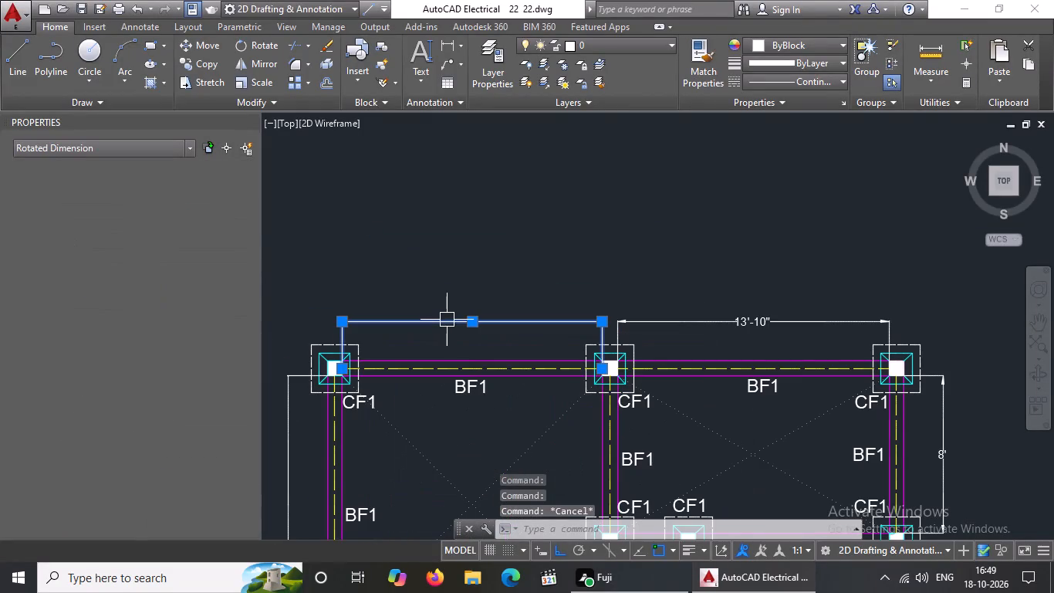
{"action": "left_click", "coordinate": [165, 407]}
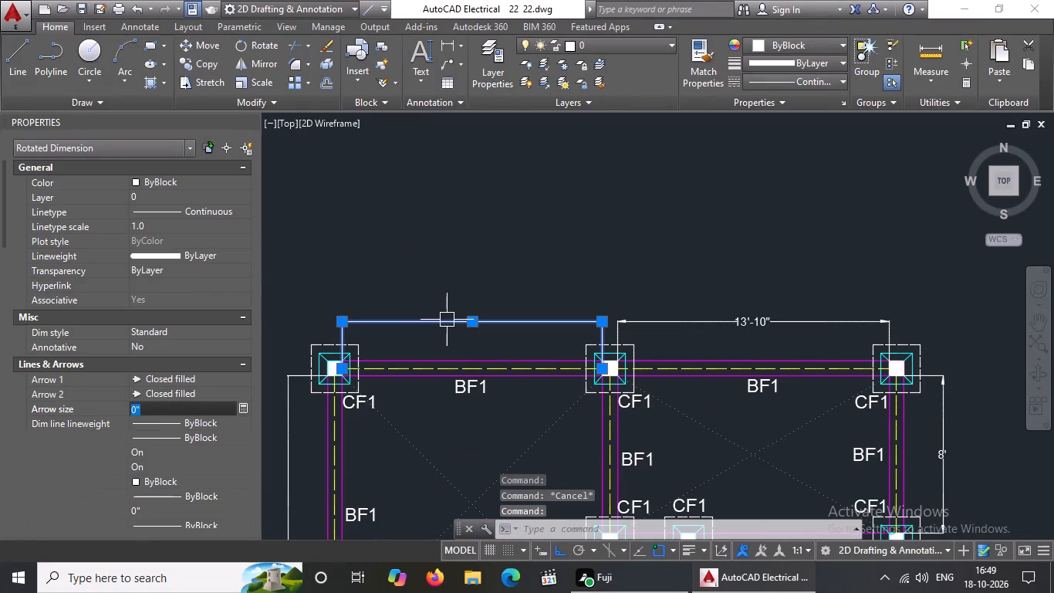
{"action": "key", "text": "BackSpace"}
{"action": "key", "text": "BackSpace"}
{"action": "key", "text": "BackSpace"}
{"action": "key", "text": "5"}
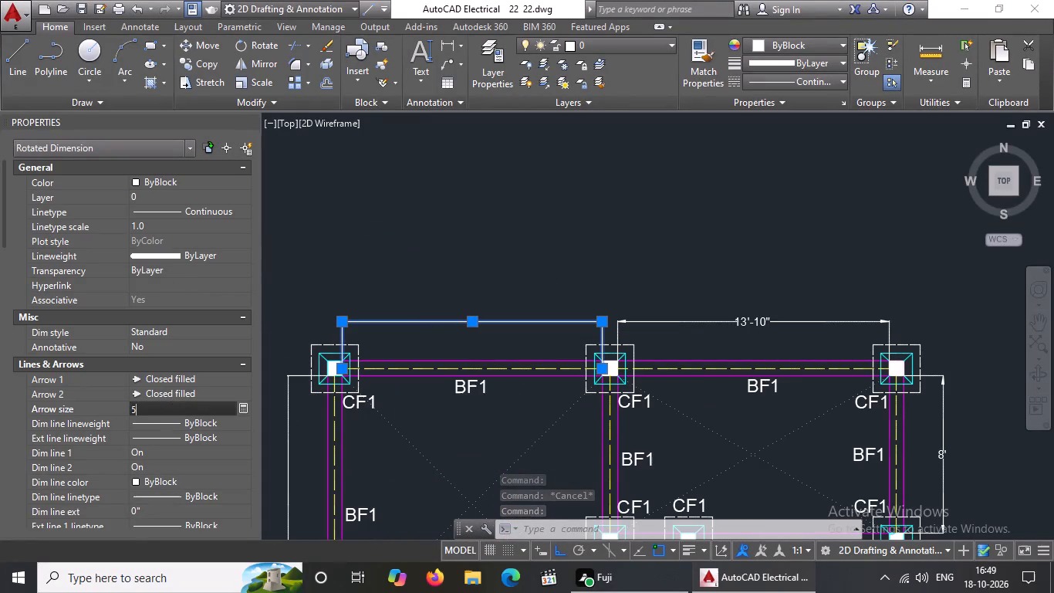
{"action": "key", "text": "shift+quotedbl"}
{"action": "key", "text": "Return"}
Set the text height to 5" for the horizontal dimension above the top left-hand bay.
{"action": "scroll", "coordinate": [165, 407], "scroll_direction": "down", "scroll_amount": 3}
{"action": "left_click", "coordinate": [157, 448]}
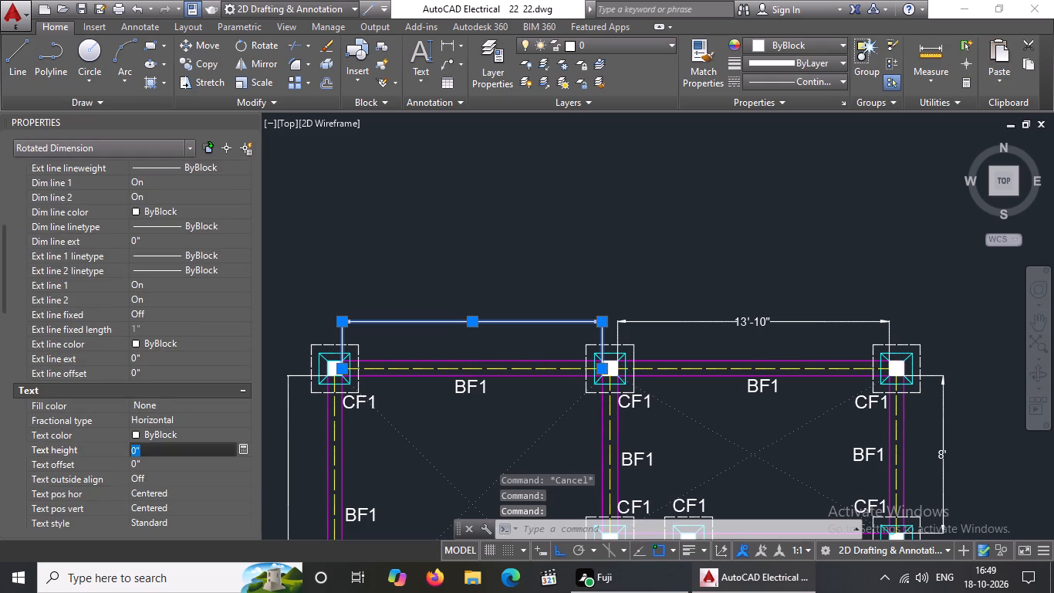
{"action": "key", "text": "BackSpace"}
{"action": "key", "text": "BackSpace"}
{"action": "type", "text": "5\""}
{"action": "key", "text": "Return"}
Set the arrow size to 5" for the uppermost vertical dimension along the plan's left side.
{"action": "scroll", "coordinate": [581, 325], "scroll_direction": "down", "scroll_amount": 2}
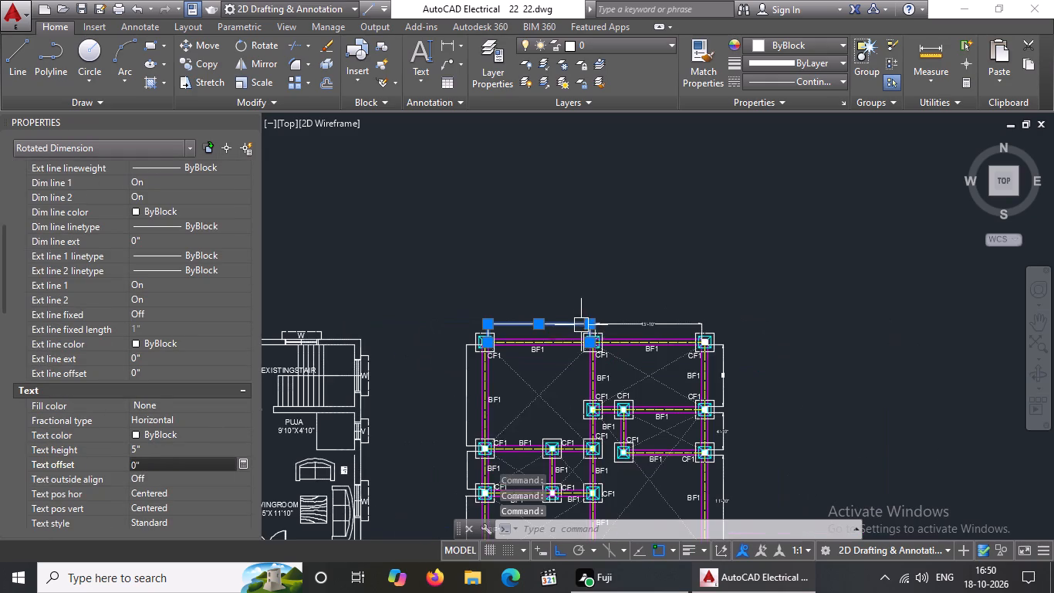
{"action": "middle_click_drag", "start_coordinate": [498, 432], "coordinate": [515, 341]}
{"action": "middle_click_drag", "start_coordinate": [576, 396], "coordinate": [573, 303]}
{"action": "scroll", "coordinate": [573, 385], "scroll_direction": "up", "scroll_amount": 1}
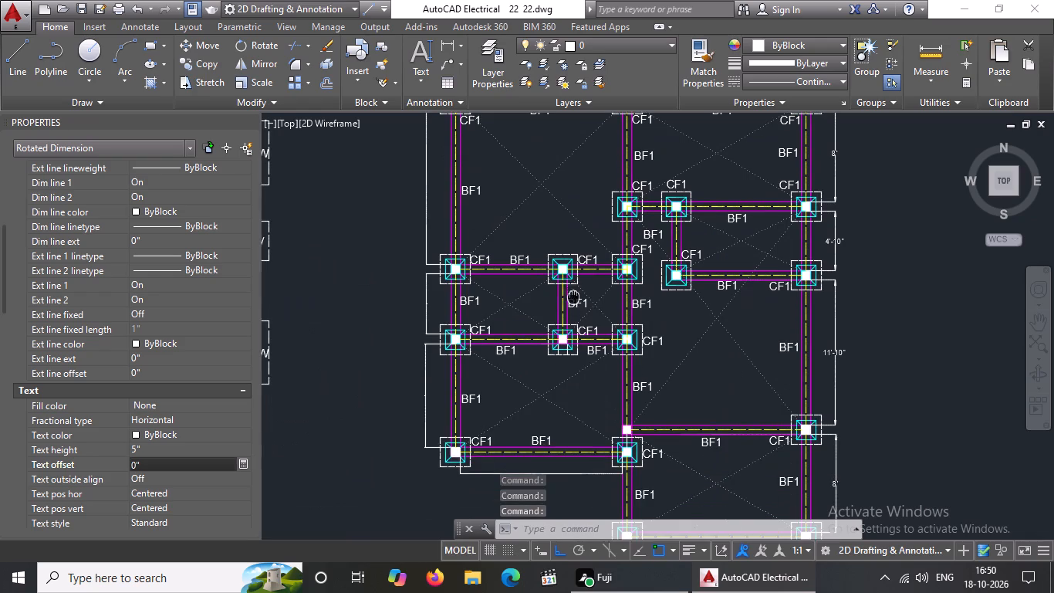
{"action": "scroll", "coordinate": [582, 331], "scroll_direction": "down", "scroll_amount": 1}
{"action": "scroll", "coordinate": [499, 236], "scroll_direction": "up", "scroll_amount": 2}
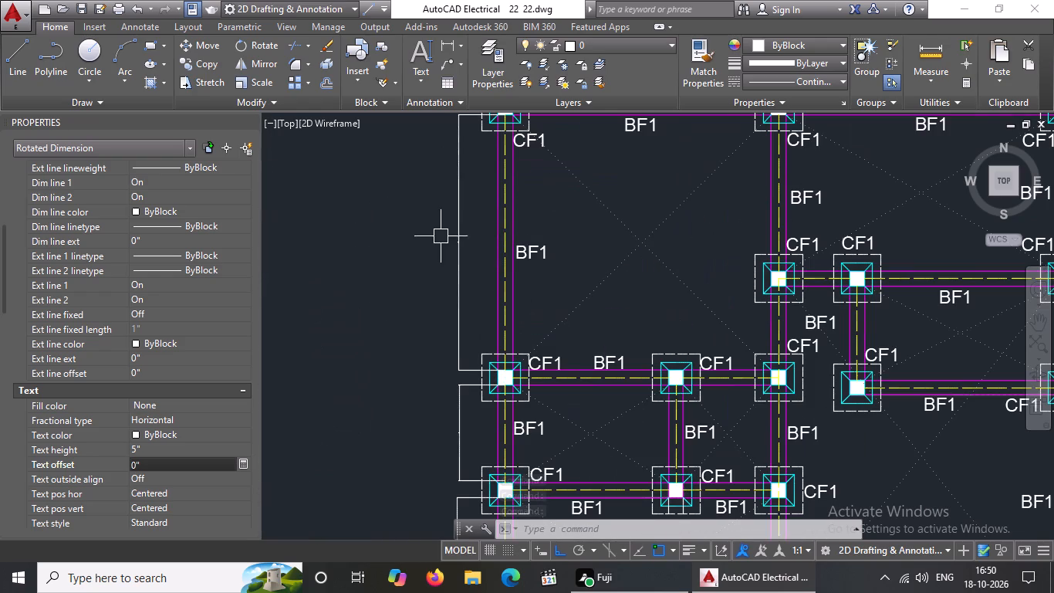
{"action": "left_click", "coordinate": [463, 236]}
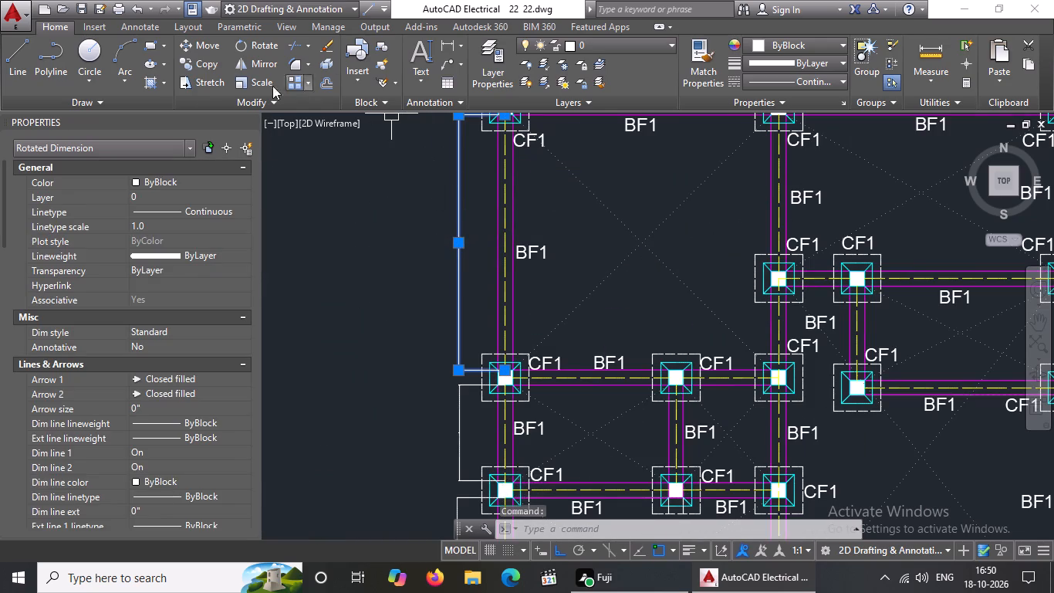
{"action": "left_click", "coordinate": [154, 403]}
{"action": "key", "text": "BackSpace"}
{"action": "key", "text": "BackSpace"}
{"action": "key", "text": "BackSpace"}
{"action": "type", "text": "5\""}
{"action": "key", "text": "Return"}
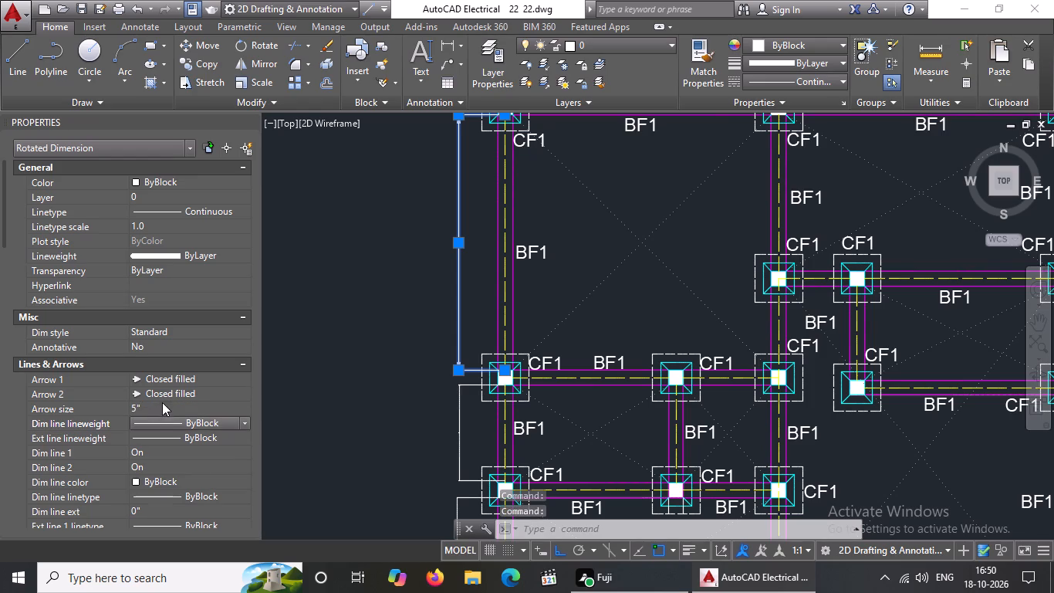
Set the text height of the uppermost left-side vertical dimension to 5" and deselect it.
{"action": "scroll", "coordinate": [164, 401], "scroll_direction": "down", "scroll_amount": 4}
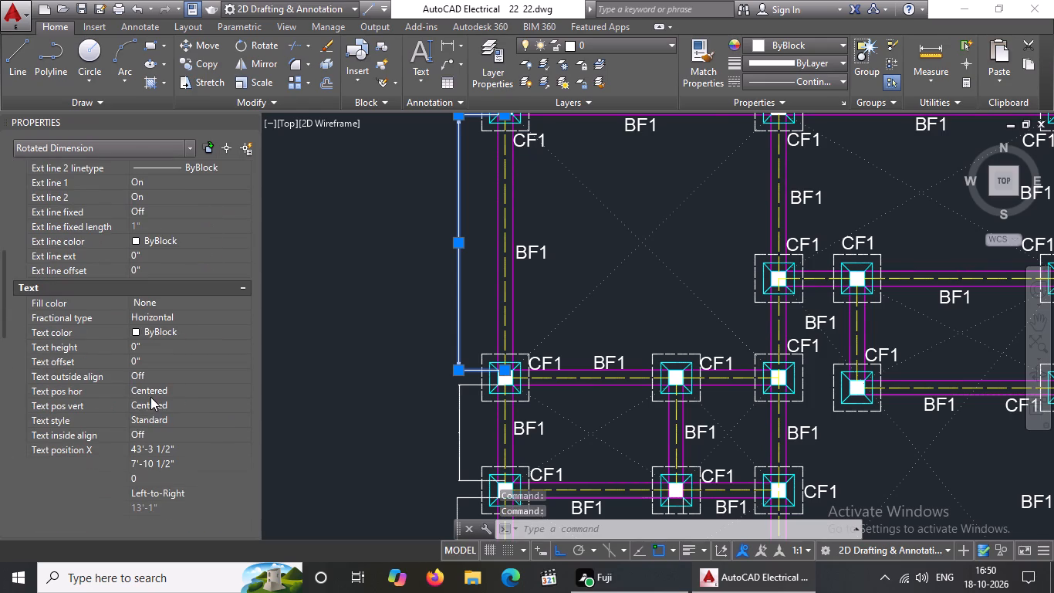
{"action": "left_click", "coordinate": [147, 338]}
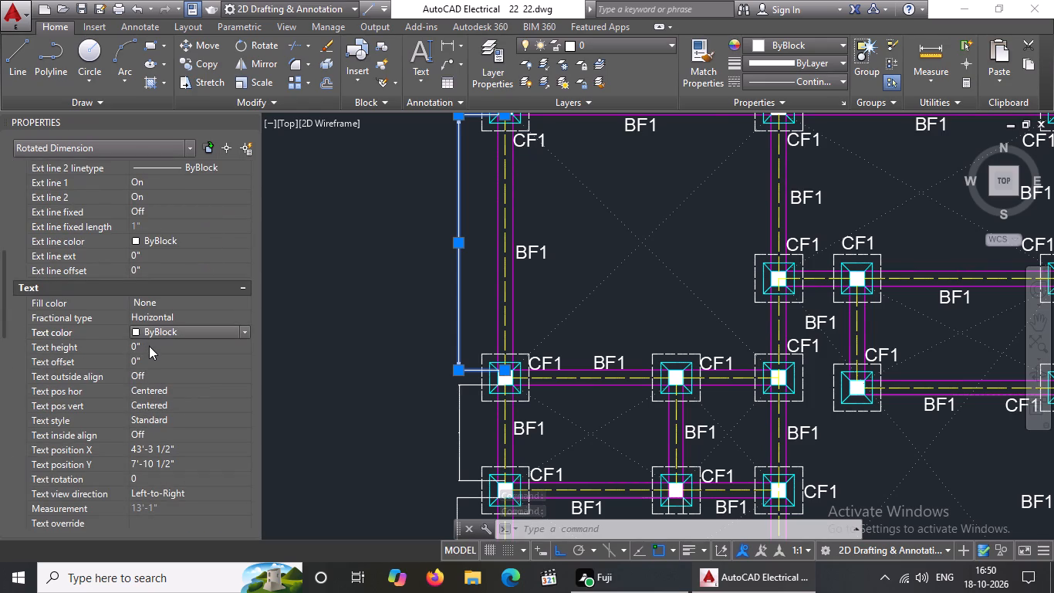
{"action": "left_click", "coordinate": [149, 346]}
{"action": "key", "text": "BackSpace"}
{"action": "key", "text": "BackSpace"}
{"action": "key", "text": "BackSpace"}
{"action": "key", "text": "5"}
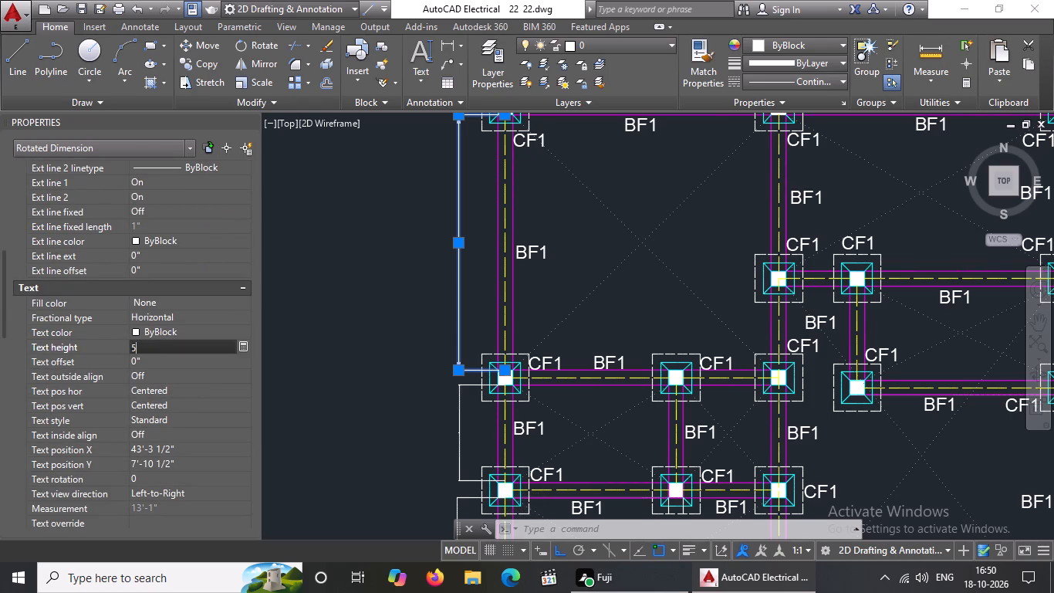
{"action": "key", "text": "shift+quotedbl"}
{"action": "key", "text": "Return"}
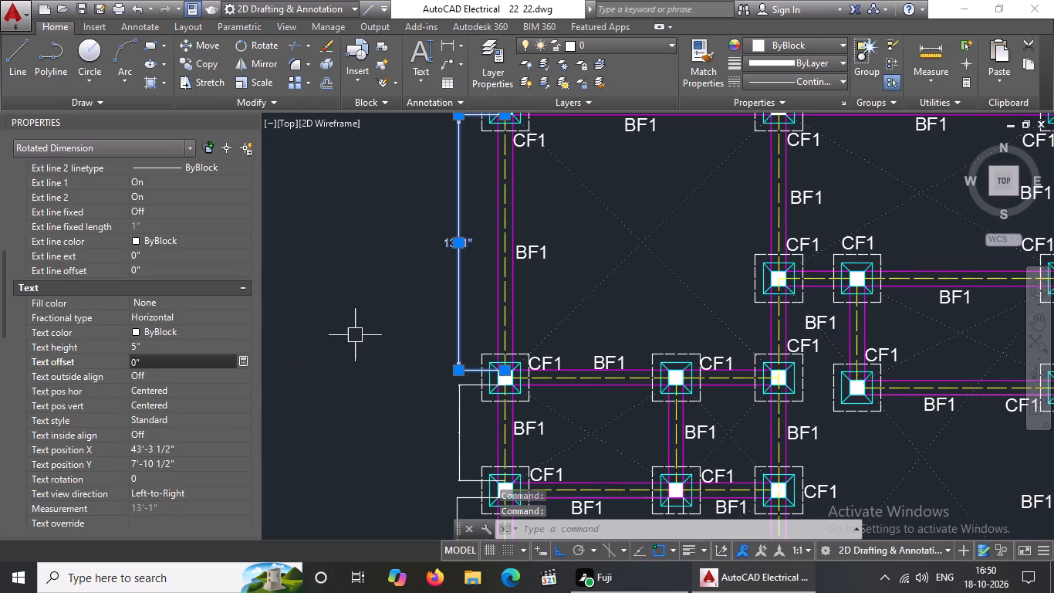
{"action": "key", "text": "Escape"}
Set the arrow size to 5" for the lowest vertical dimension along the plan's left side.
{"action": "scroll", "coordinate": [402, 334], "scroll_direction": "down", "scroll_amount": 3}
{"action": "scroll", "coordinate": [426, 375], "scroll_direction": "up", "scroll_amount": 2}
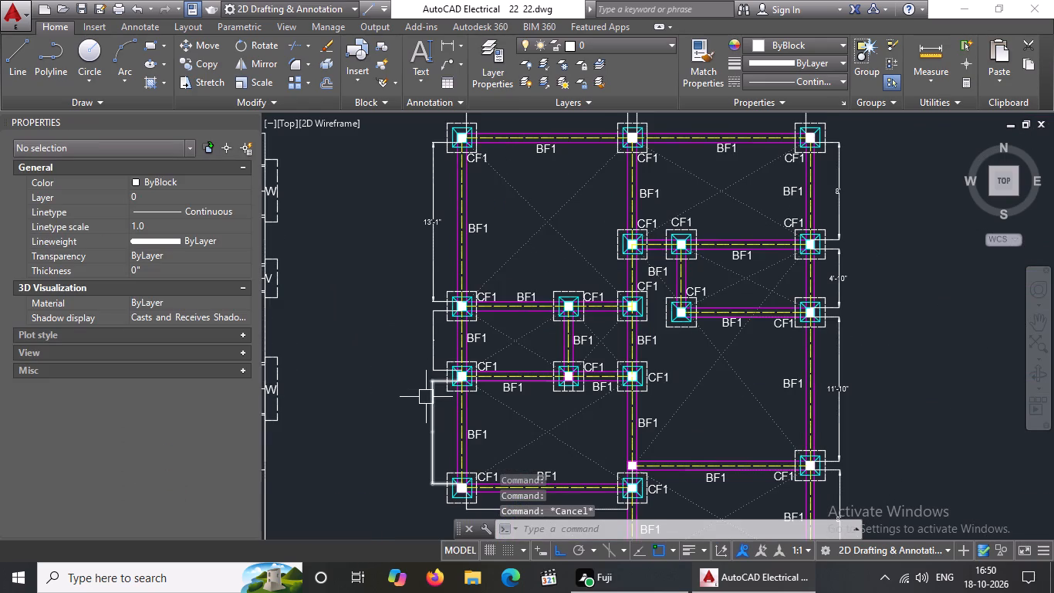
{"action": "left_click", "coordinate": [434, 353]}
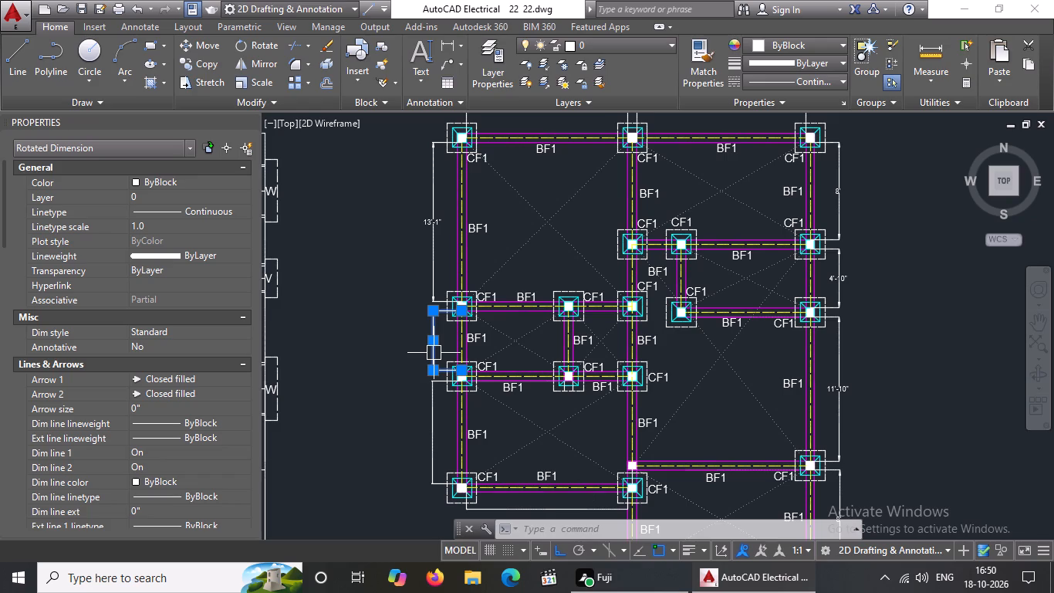
{"action": "left_click", "coordinate": [433, 415]}
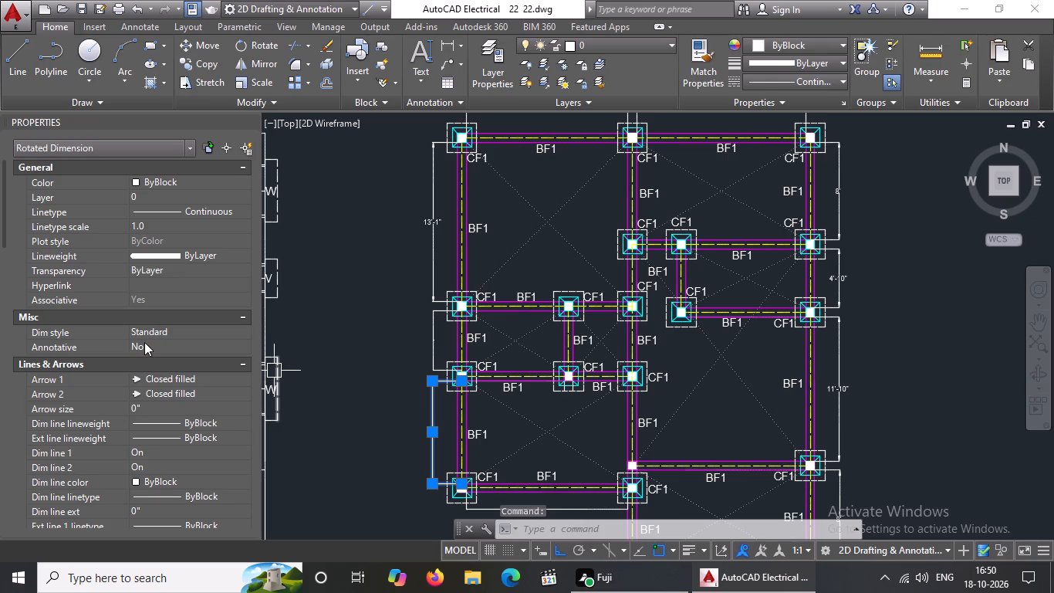
{"action": "left_click", "coordinate": [157, 408]}
{"action": "key", "text": "BackSpace"}
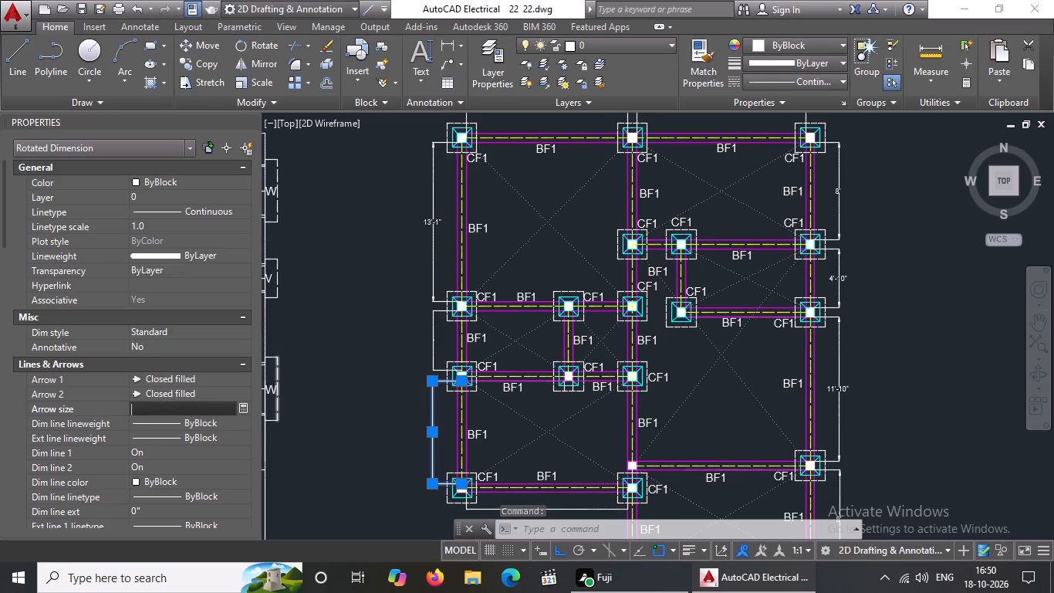
{"action": "key", "text": "BackSpace"}
{"action": "key", "text": "BackSpace"}
{"action": "key", "text": "5"}
{"action": "key", "text": "shift+quotedbl"}
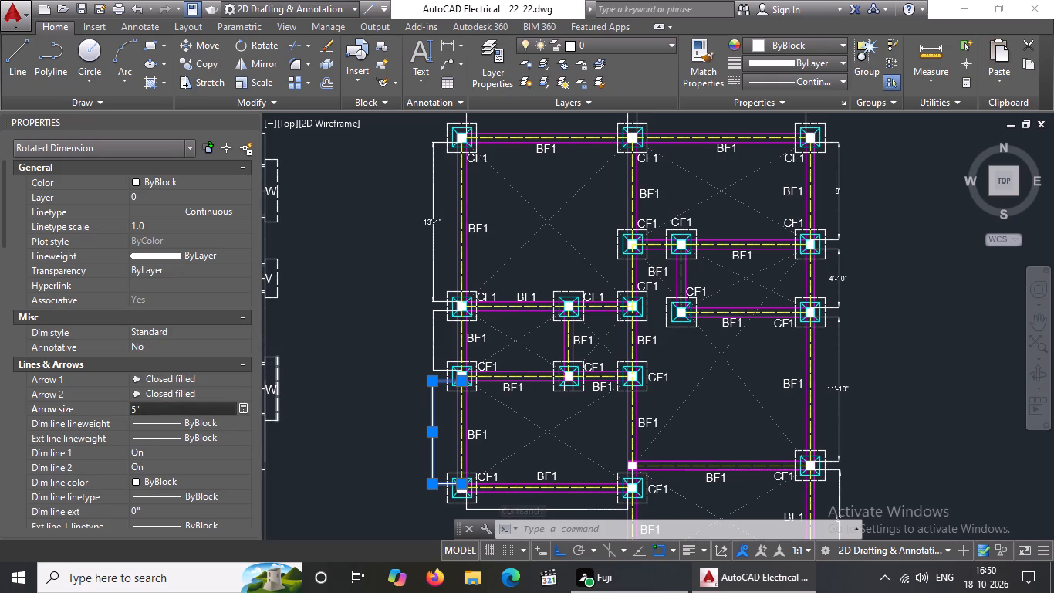
{"action": "key", "text": "Return"}
Set the text height of the lowest left-side vertical dimension to 5" and deselect it.
{"action": "scroll", "coordinate": [188, 401], "scroll_direction": "down", "scroll_amount": 3}
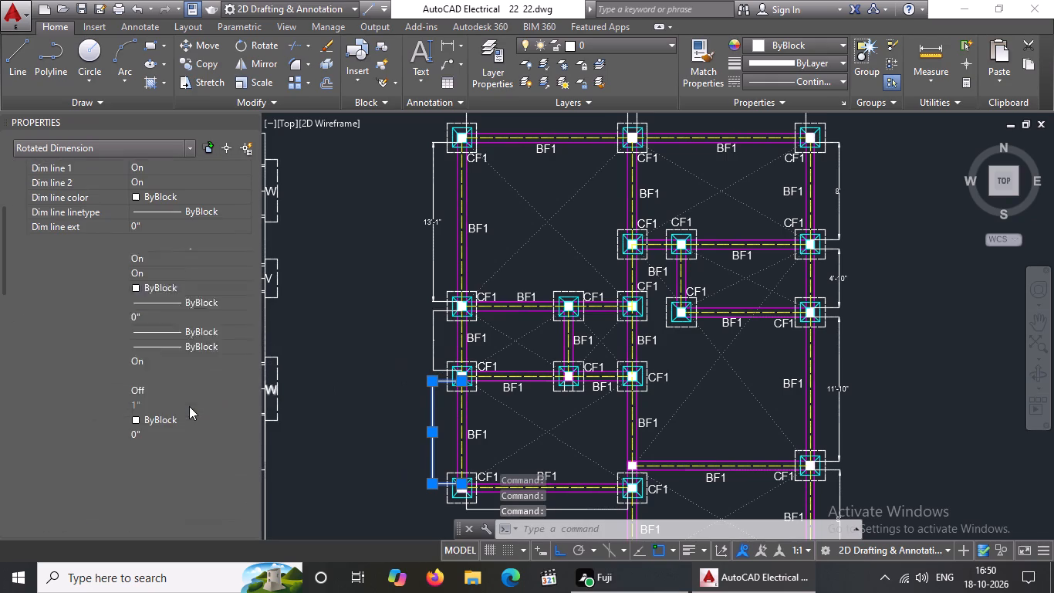
{"action": "left_click", "coordinate": [164, 435]}
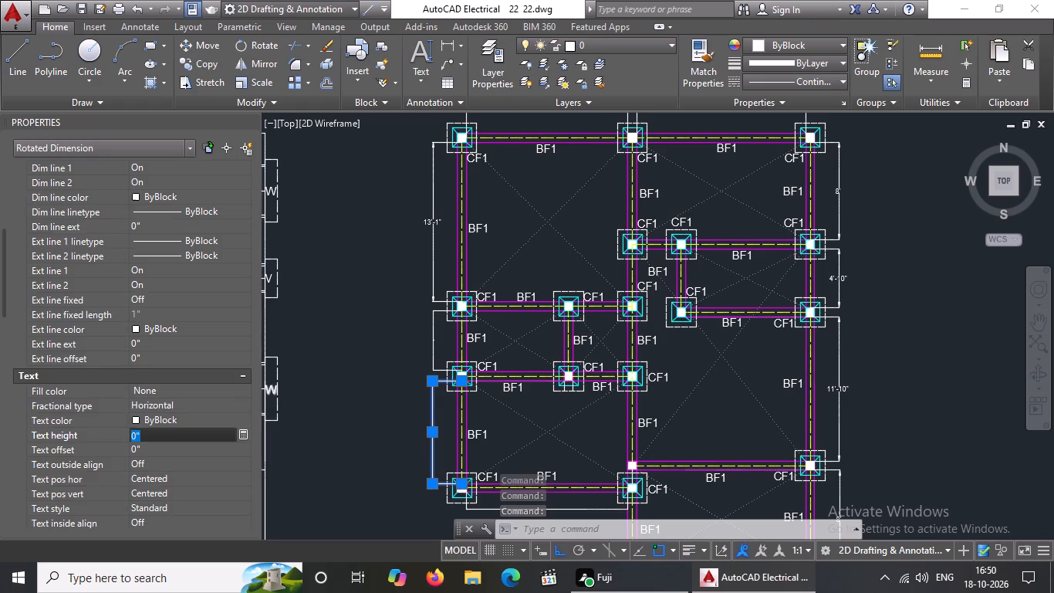
{"action": "key", "text": "BackSpace"}
{"action": "key", "text": "BackSpace"}
{"action": "key", "text": "BackSpace"}
{"action": "key", "text": "5"}
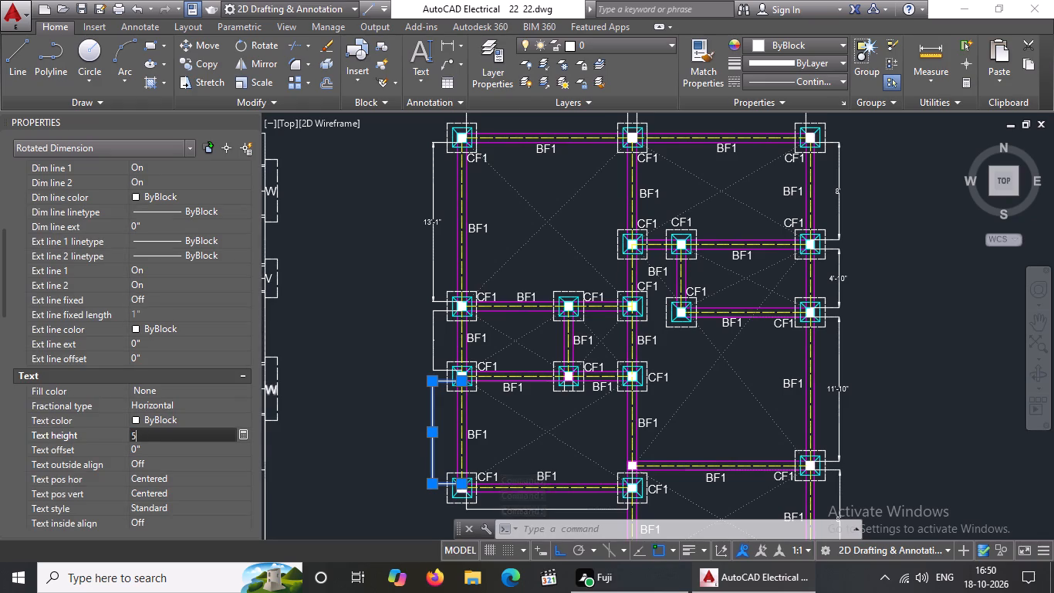
{"action": "key", "text": "shift+quotedbl"}
{"action": "key", "text": "Return"}
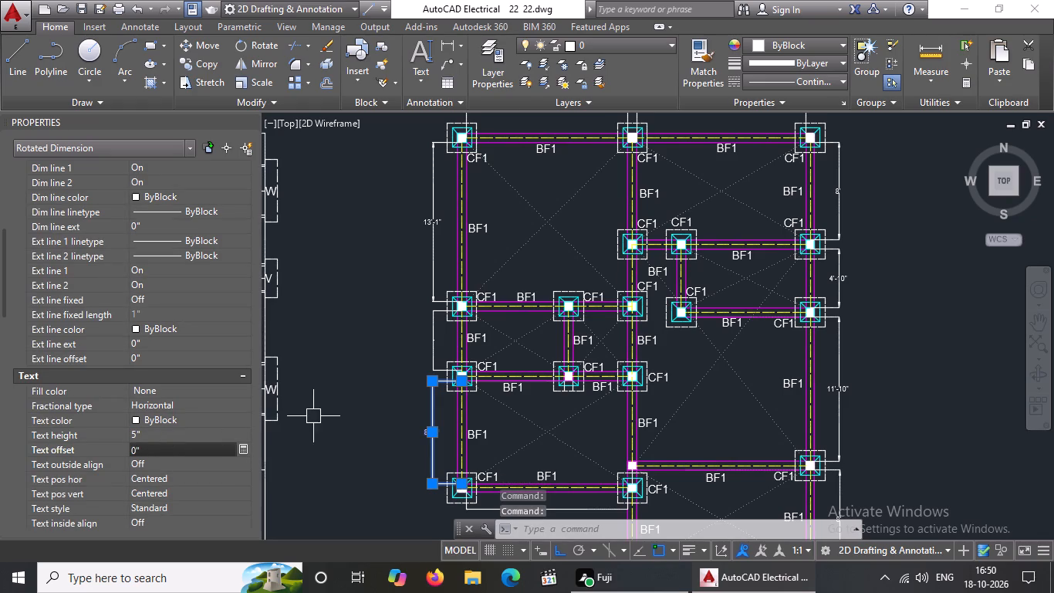
{"action": "scroll", "coordinate": [414, 442], "scroll_direction": "down", "scroll_amount": 2}
{"action": "scroll", "coordinate": [424, 456], "scroll_direction": "up", "scroll_amount": 3}
{"action": "scroll", "coordinate": [517, 438], "scroll_direction": "down", "scroll_amount": 2}
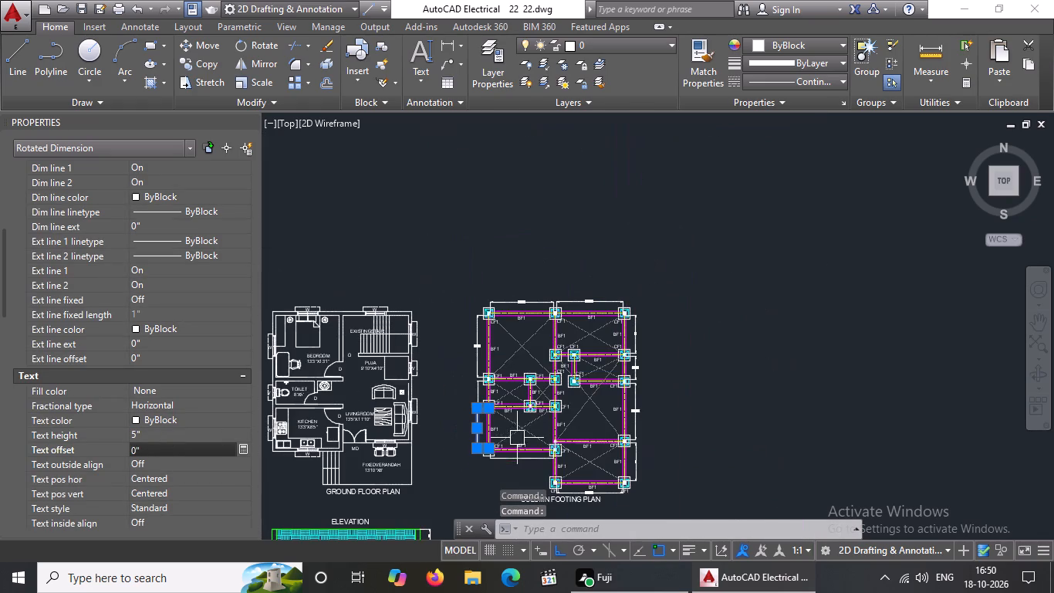
{"action": "key", "text": "Escape"}
Set the arrow size to 5" for the horizontal dimension below the plan's lower left-hand bay.
{"action": "scroll", "coordinate": [565, 471], "scroll_direction": "up", "scroll_amount": 1}
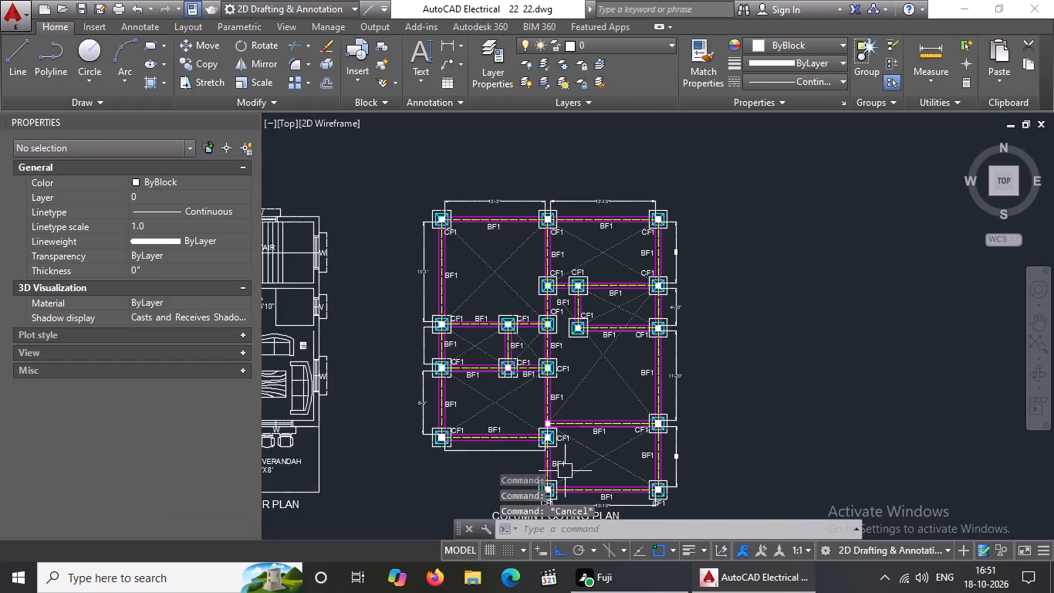
{"action": "middle_click_drag", "start_coordinate": [506, 398], "coordinate": [511, 346]}
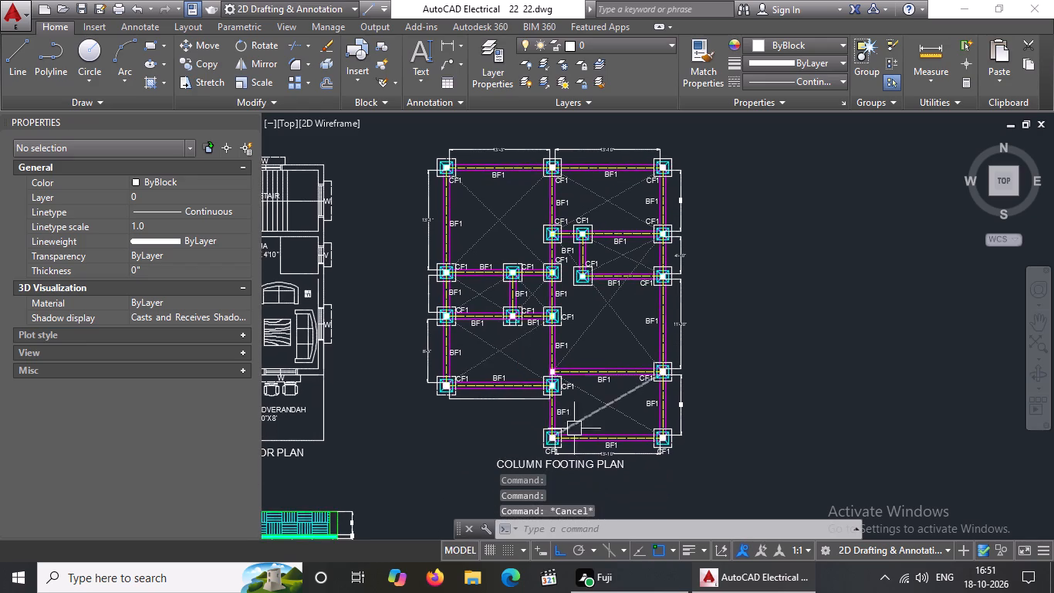
{"action": "scroll", "coordinate": [573, 435], "scroll_direction": "up", "scroll_amount": 2}
{"action": "left_click", "coordinate": [434, 344]}
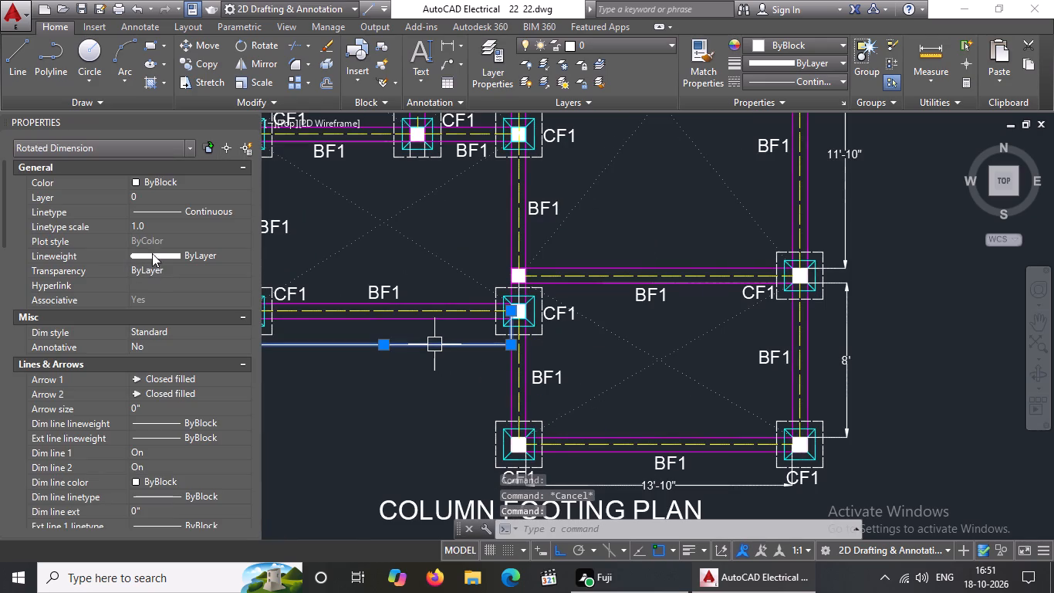
{"action": "left_click", "coordinate": [154, 407]}
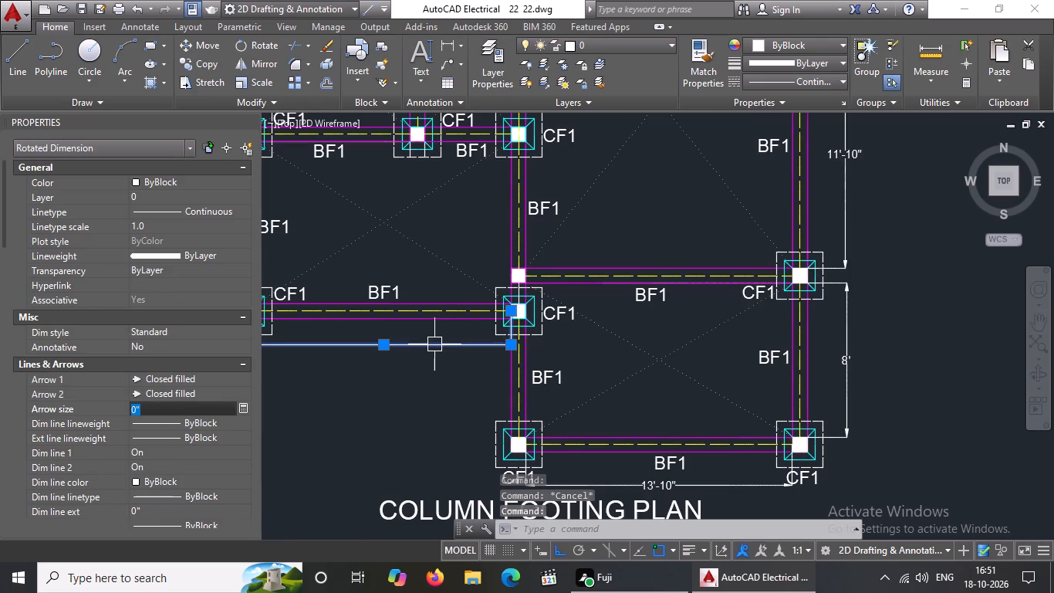
{"action": "key", "text": "BackSpace"}
{"action": "key", "text": "BackSpace"}
{"action": "key", "text": "BackSpace"}
{"action": "key", "text": "BackSpace"}
{"action": "key", "text": "BackSpace"}
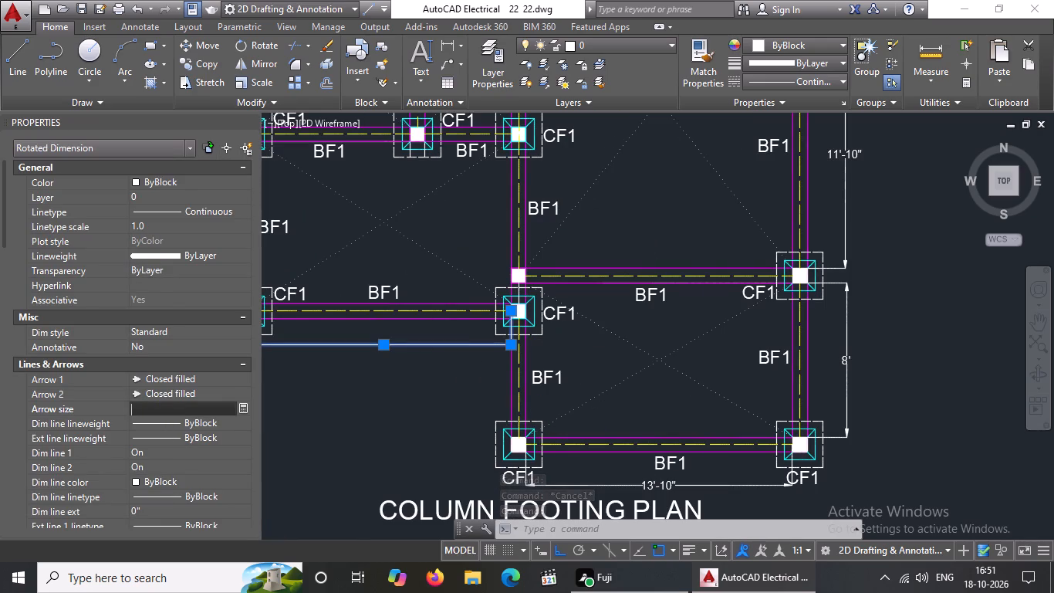
{"action": "key", "text": "5"}
{"action": "key", "text": "shift+quotedbl"}
{"action": "key", "text": "Return"}
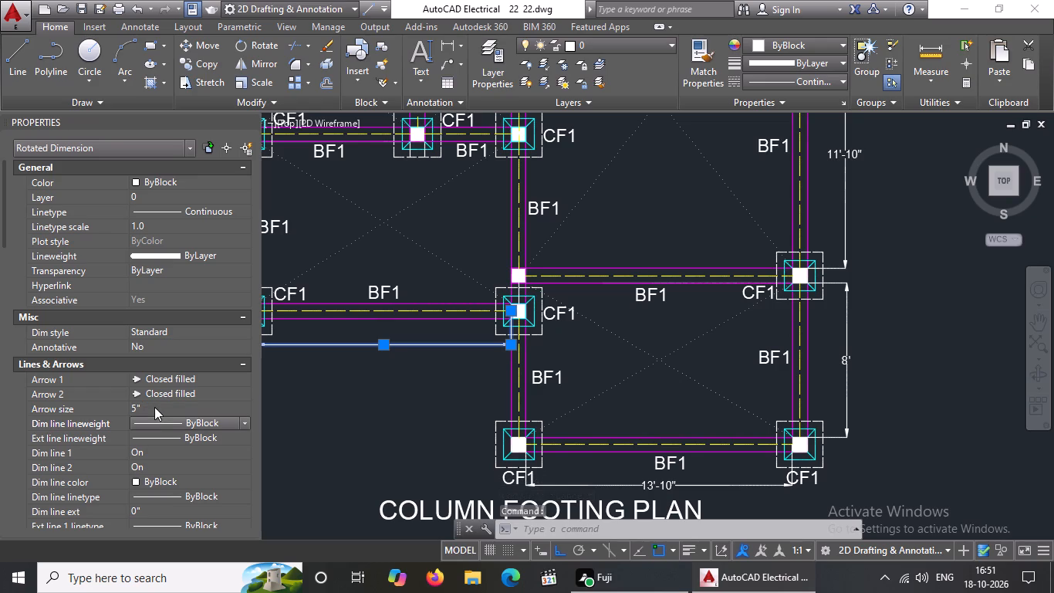
Set the text height of the horizontal dimension below the lower left-hand bay to 5" and deselect it.
{"action": "scroll", "coordinate": [146, 410], "scroll_direction": "down", "scroll_amount": 2}
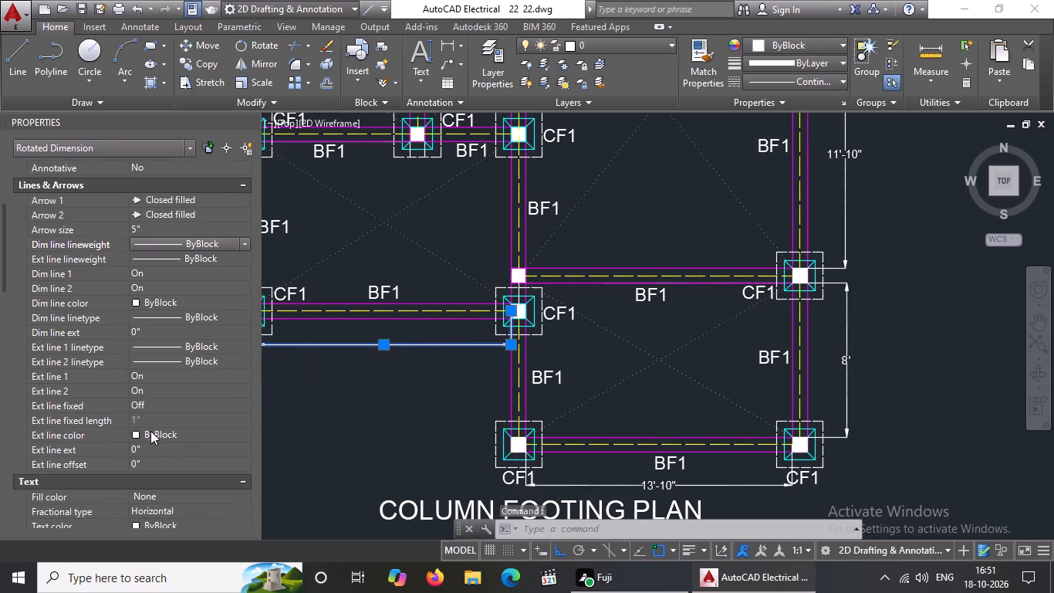
{"action": "scroll", "coordinate": [144, 449], "scroll_direction": "down", "scroll_amount": 2}
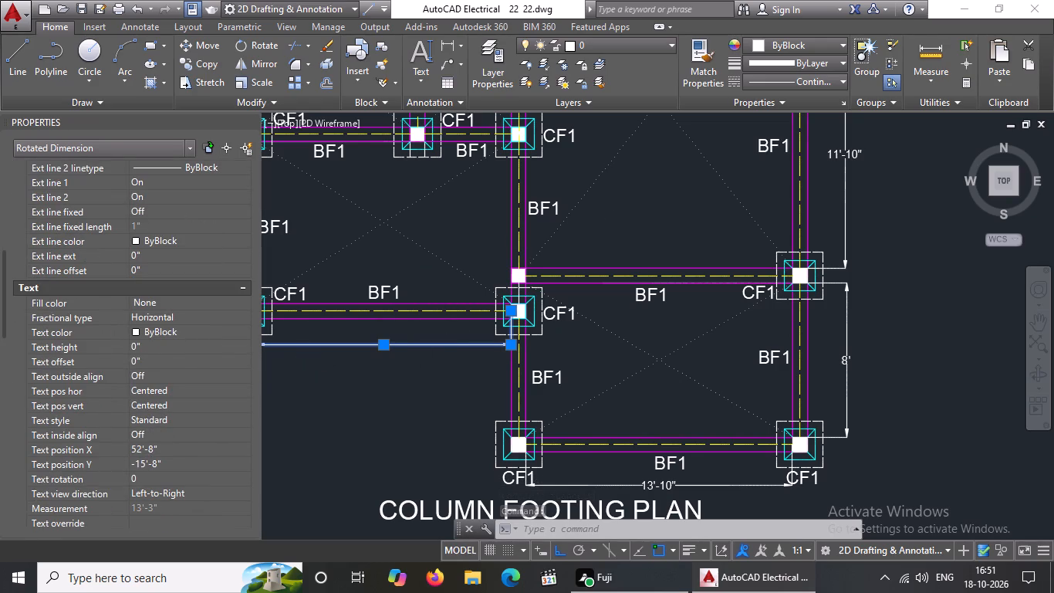
{"action": "left_click_drag", "start_coordinate": [143, 344], "coordinate": [147, 354]}
{"action": "key", "text": "BackSpace"}
{"action": "key", "text": "BackSpace"}
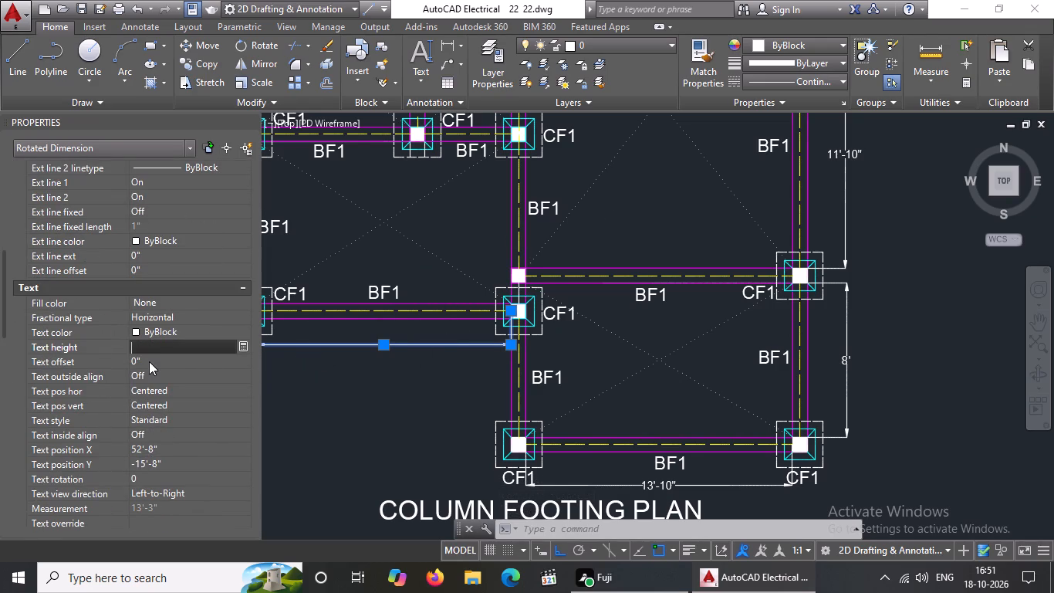
{"action": "key", "text": "BackSpace"}
{"action": "type", "text": "5\""}
{"action": "key", "text": "Return"}
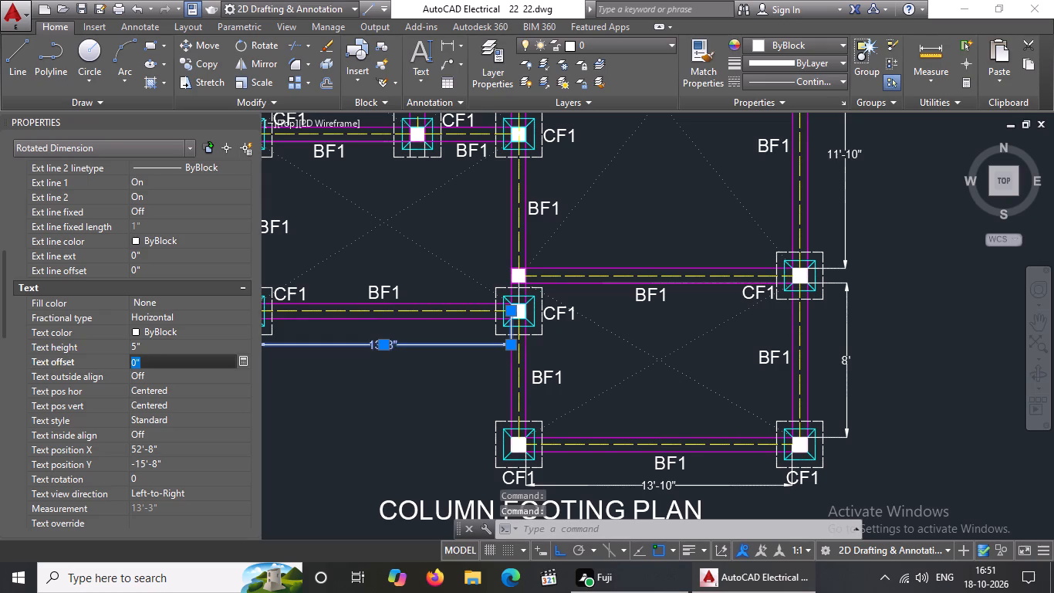
{"action": "scroll", "coordinate": [412, 463], "scroll_direction": "down", "scroll_amount": 2}
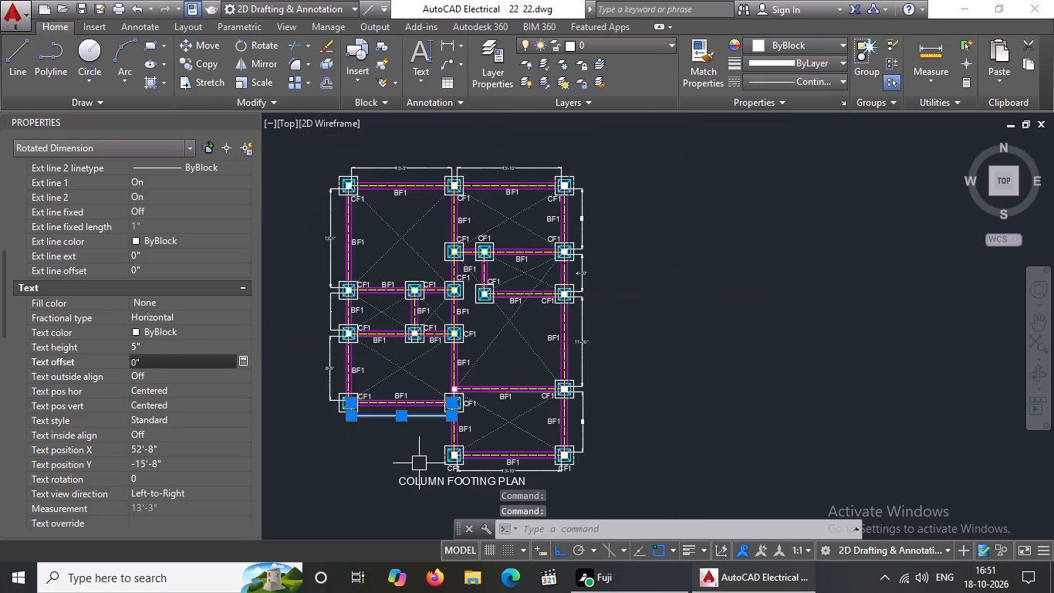
{"action": "key", "text": "Escape"}
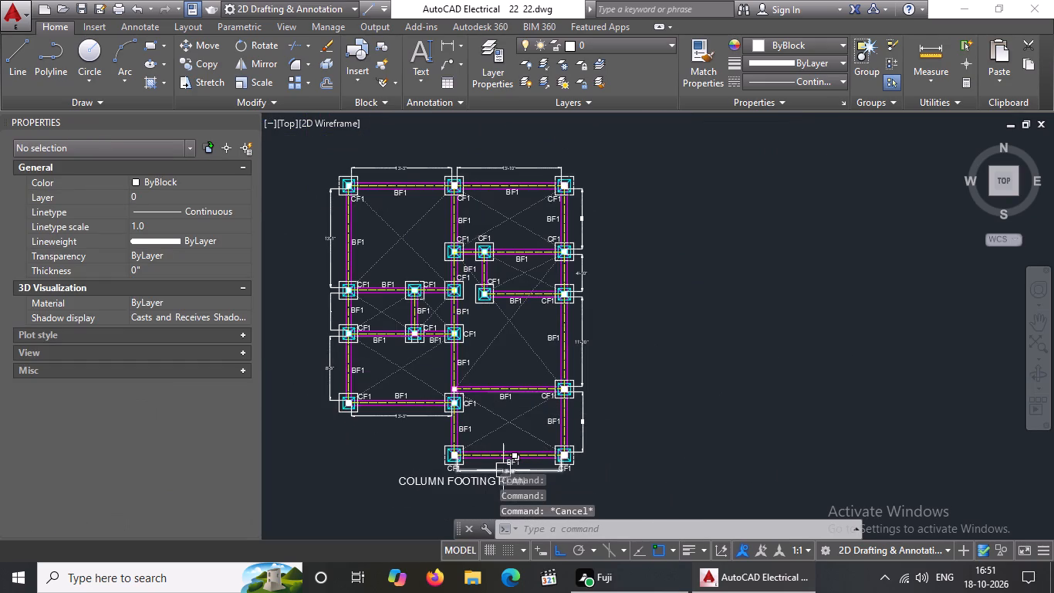
Examine the dimensions around the column footing plan and the drawing's overall layout.
{"action": "scroll", "coordinate": [499, 445], "scroll_direction": "down", "scroll_amount": 1}
{"action": "key", "text": "Escape"}
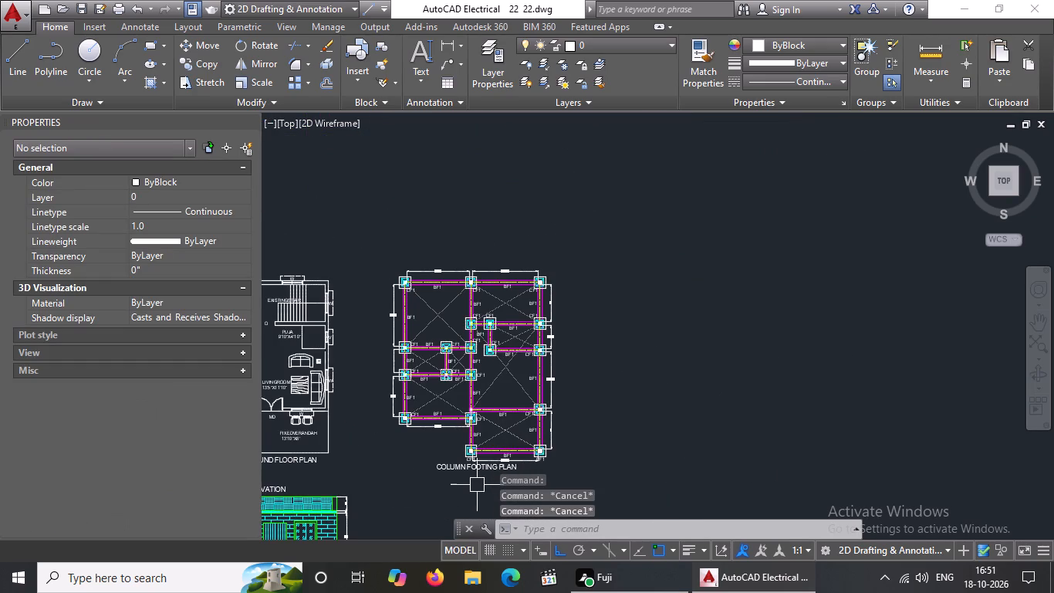
{"action": "middle_click_drag", "start_coordinate": [475, 469], "coordinate": [475, 460]}
{"action": "scroll", "coordinate": [475, 460], "scroll_direction": "up", "scroll_amount": 3}
{"action": "scroll", "coordinate": [475, 460], "scroll_direction": "down", "scroll_amount": 1}
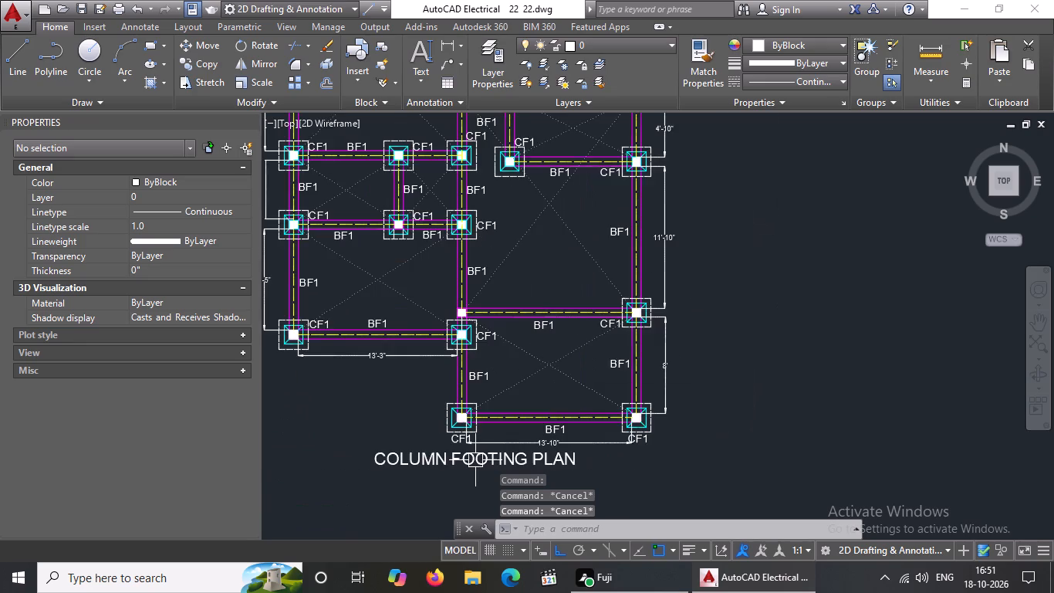
{"action": "scroll", "coordinate": [475, 460], "scroll_direction": "down", "scroll_amount": 2}
{"action": "middle_click_drag", "start_coordinate": [456, 475], "coordinate": [502, 410]}
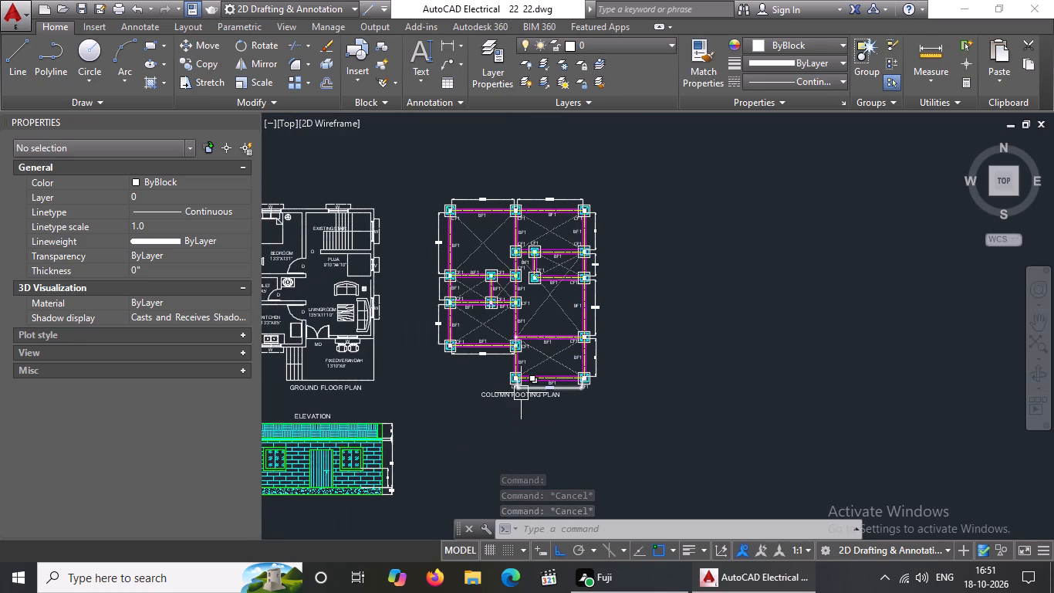
{"action": "scroll", "coordinate": [521, 393], "scroll_direction": "down", "scroll_amount": 1}
{"action": "scroll", "coordinate": [351, 446], "scroll_direction": "up", "scroll_amount": 1}
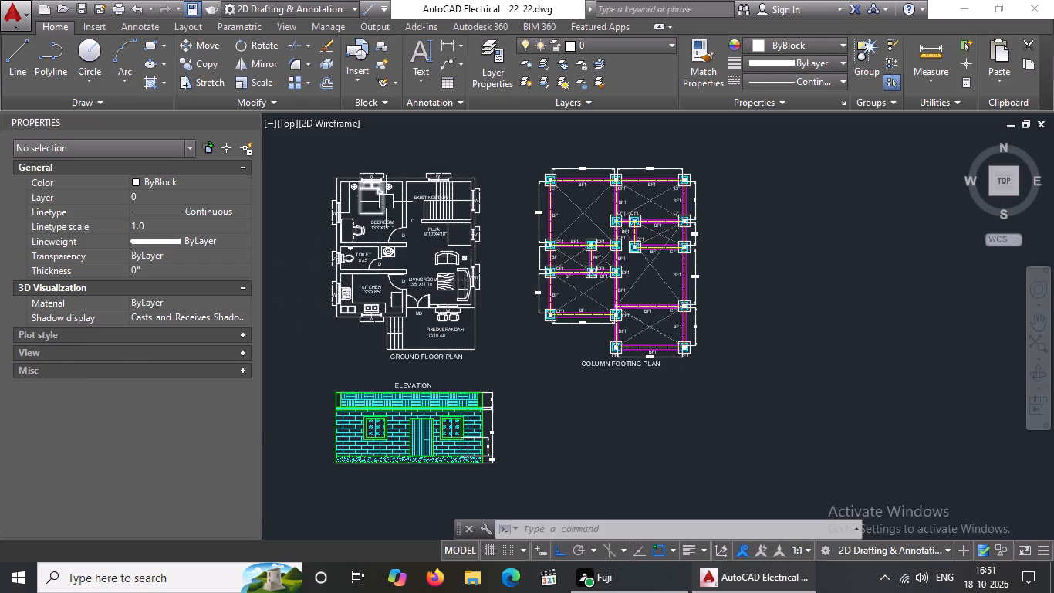
Set the colour of the outer upper wall line above the bedroom in the ground floor plan to index colour 10.
{"action": "scroll", "coordinate": [383, 196], "scroll_direction": "up", "scroll_amount": 1}
{"action": "middle_click_drag", "start_coordinate": [383, 196], "coordinate": [377, 285]}
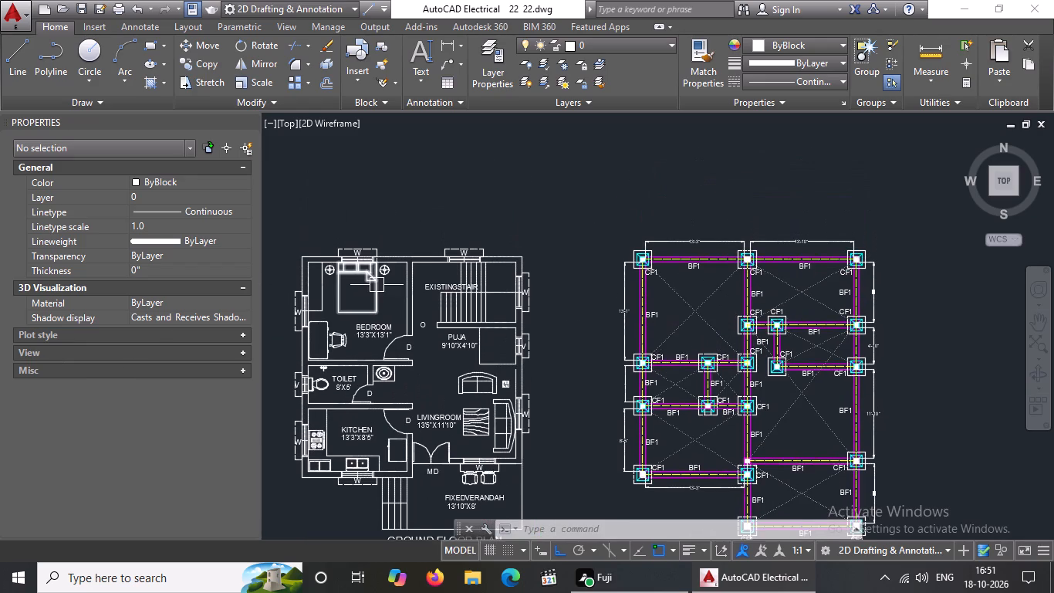
{"action": "scroll", "coordinate": [377, 285], "scroll_direction": "down", "scroll_amount": 2}
{"action": "scroll", "coordinate": [367, 271], "scroll_direction": "up", "scroll_amount": 2}
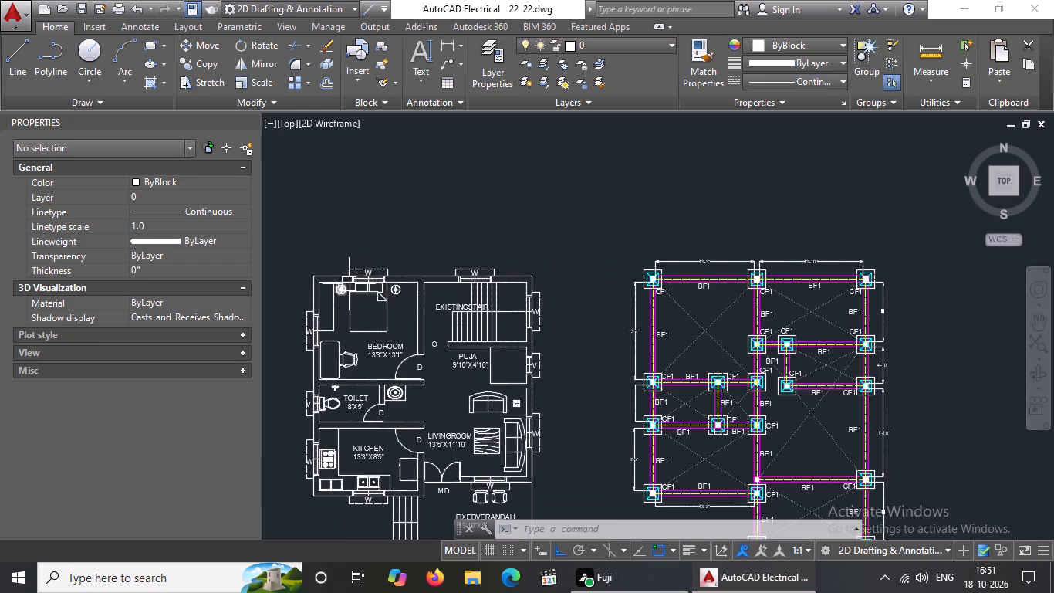
{"action": "scroll", "coordinate": [349, 286], "scroll_direction": "up", "scroll_amount": 1}
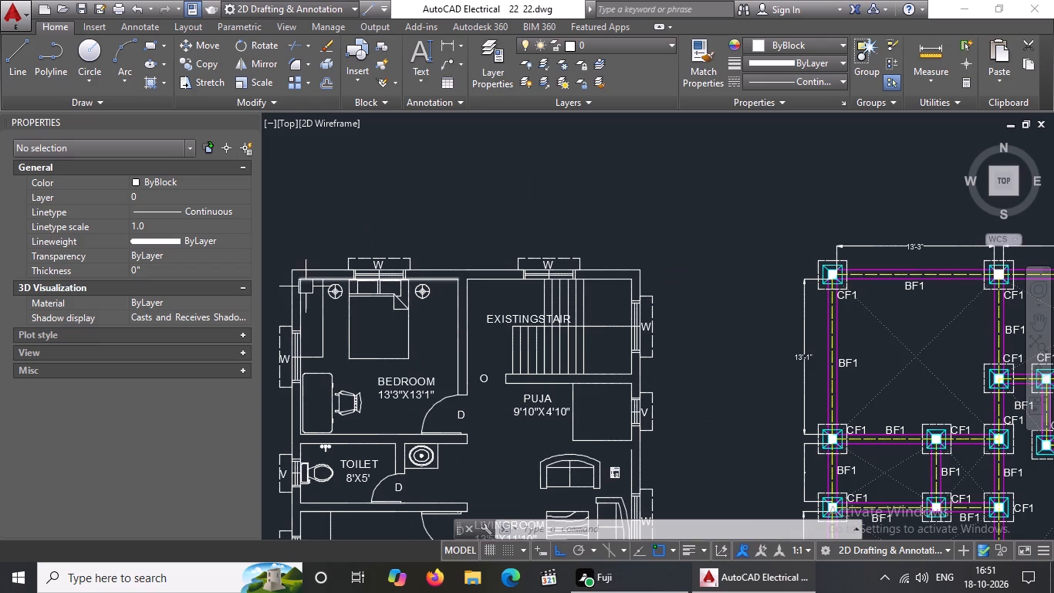
{"action": "left_click", "coordinate": [302, 272]}
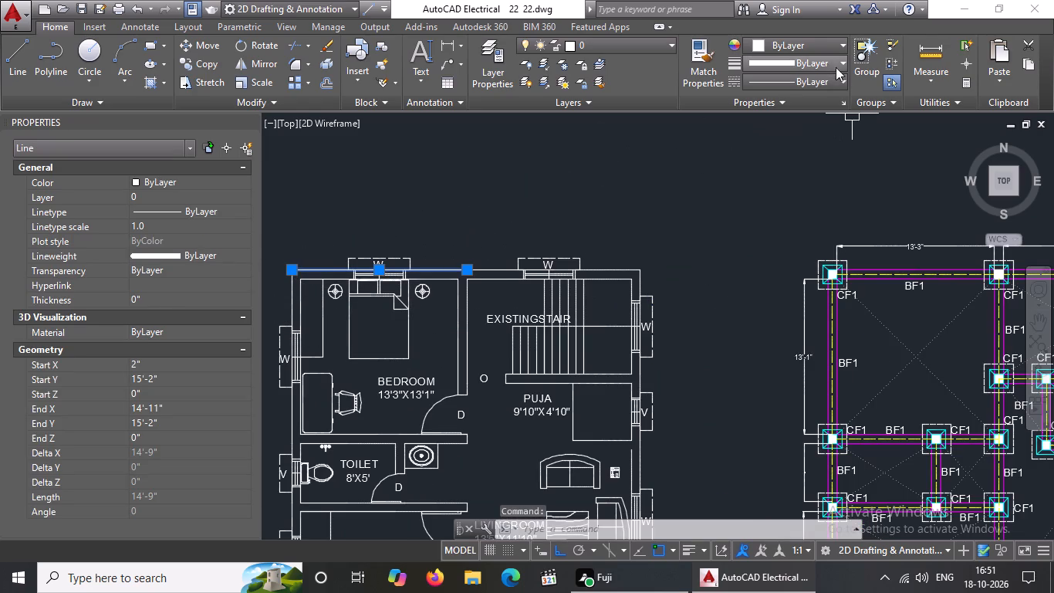
{"action": "left_click", "coordinate": [828, 38]}
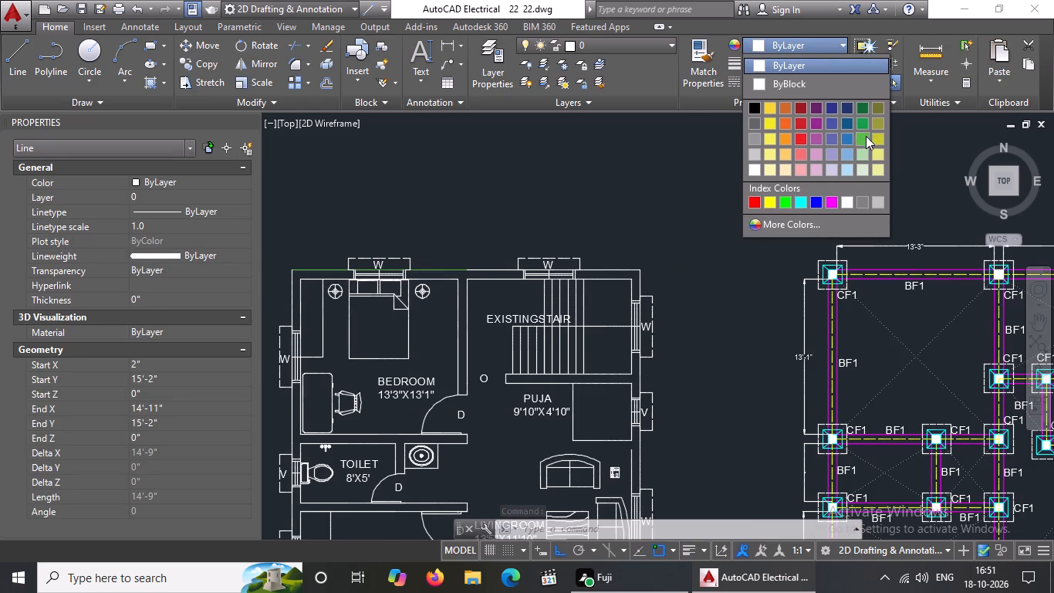
{"action": "left_click", "coordinate": [806, 227]}
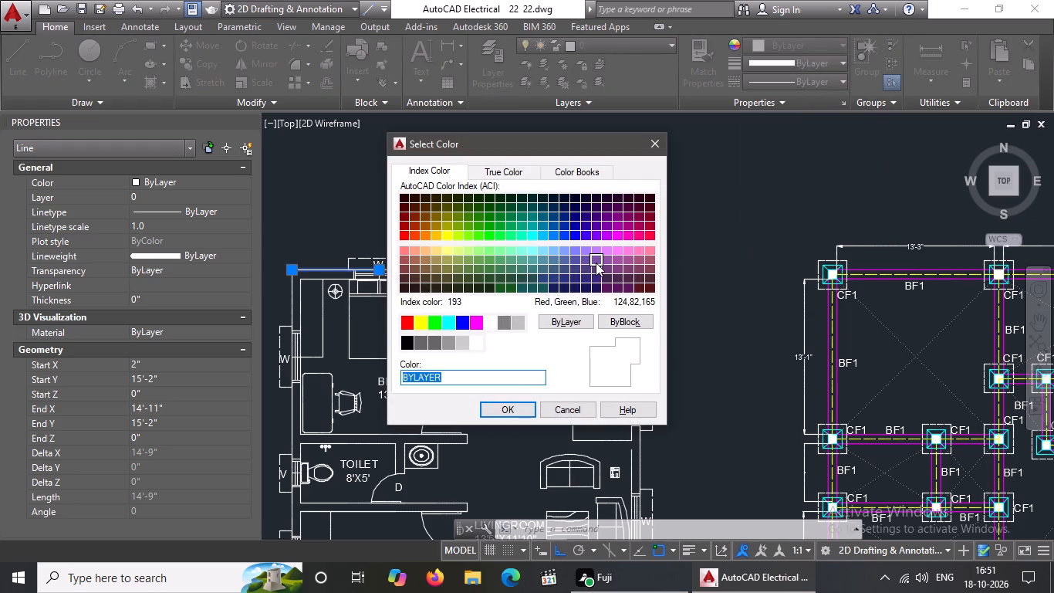
{"action": "left_click", "coordinate": [404, 236]}
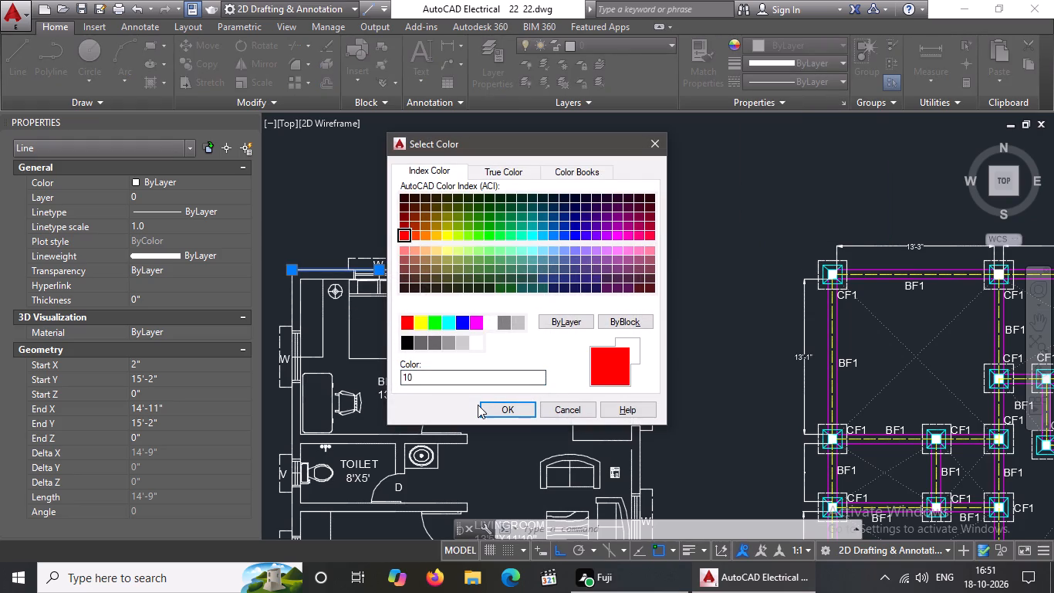
{"action": "left_click", "coordinate": [478, 405]}
{"action": "left_click", "coordinate": [491, 408]}
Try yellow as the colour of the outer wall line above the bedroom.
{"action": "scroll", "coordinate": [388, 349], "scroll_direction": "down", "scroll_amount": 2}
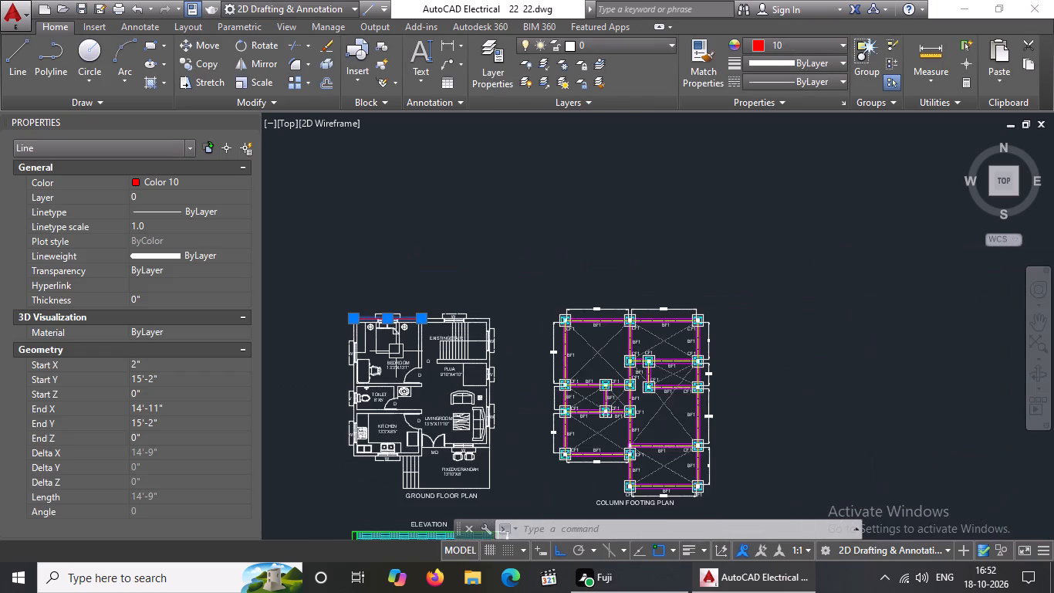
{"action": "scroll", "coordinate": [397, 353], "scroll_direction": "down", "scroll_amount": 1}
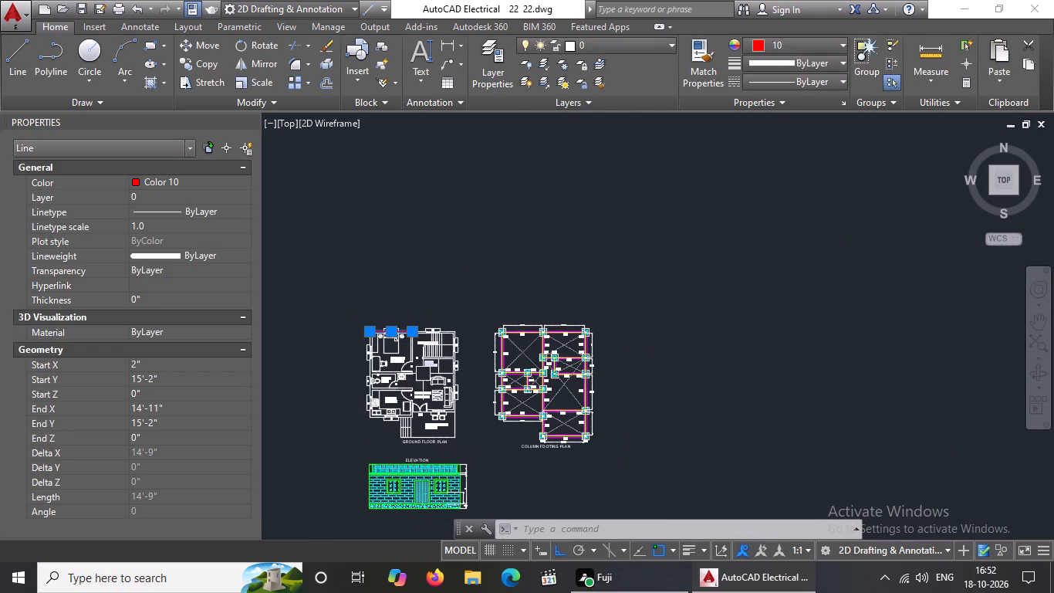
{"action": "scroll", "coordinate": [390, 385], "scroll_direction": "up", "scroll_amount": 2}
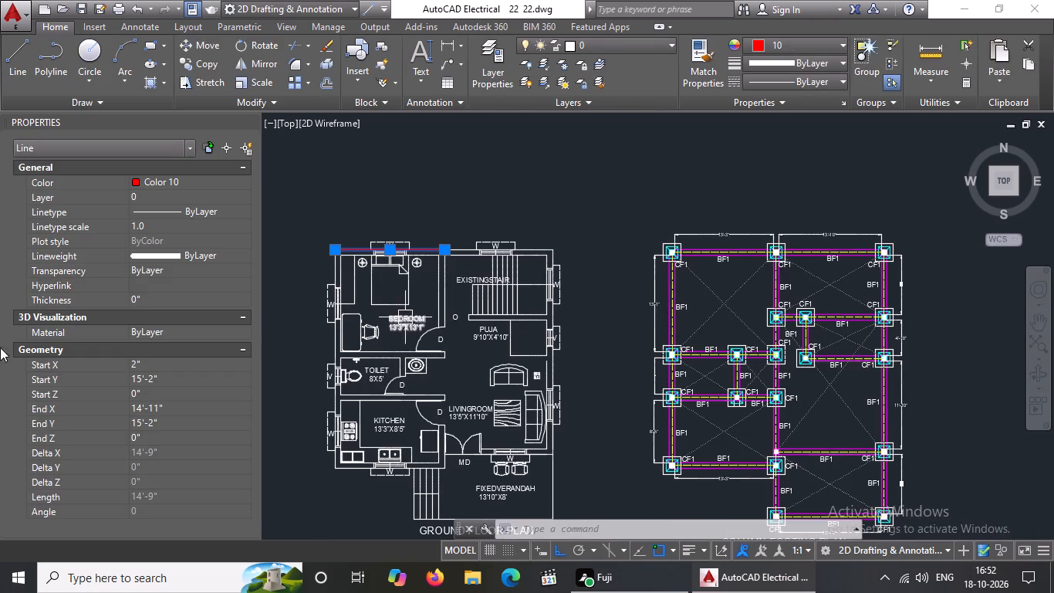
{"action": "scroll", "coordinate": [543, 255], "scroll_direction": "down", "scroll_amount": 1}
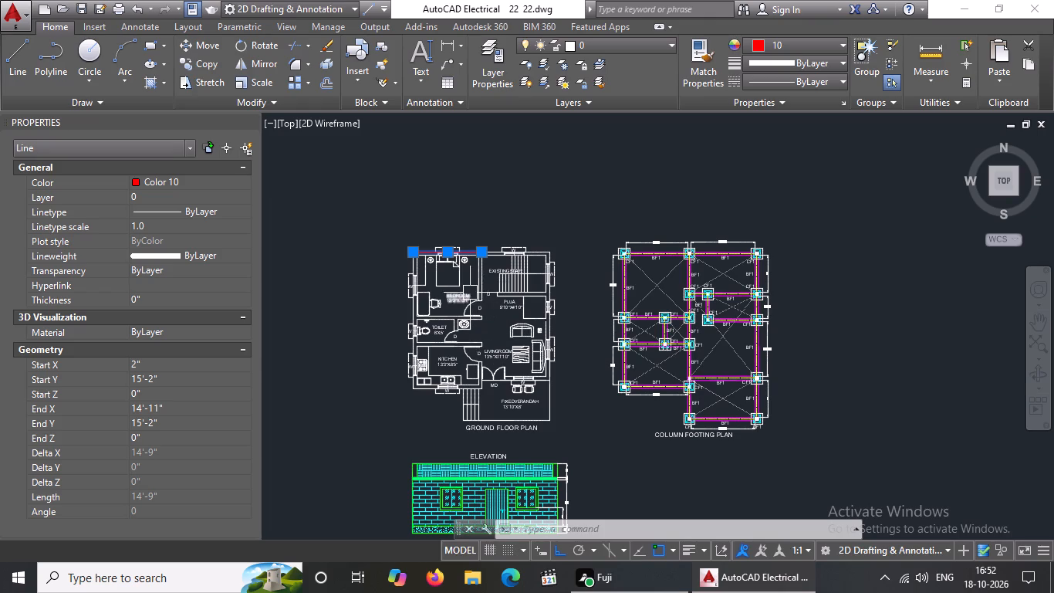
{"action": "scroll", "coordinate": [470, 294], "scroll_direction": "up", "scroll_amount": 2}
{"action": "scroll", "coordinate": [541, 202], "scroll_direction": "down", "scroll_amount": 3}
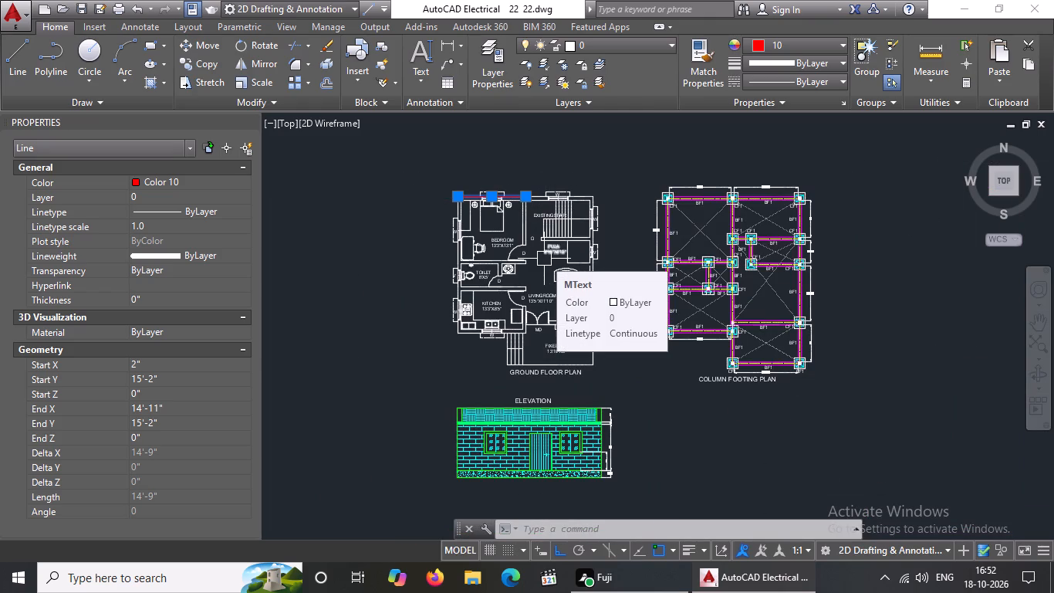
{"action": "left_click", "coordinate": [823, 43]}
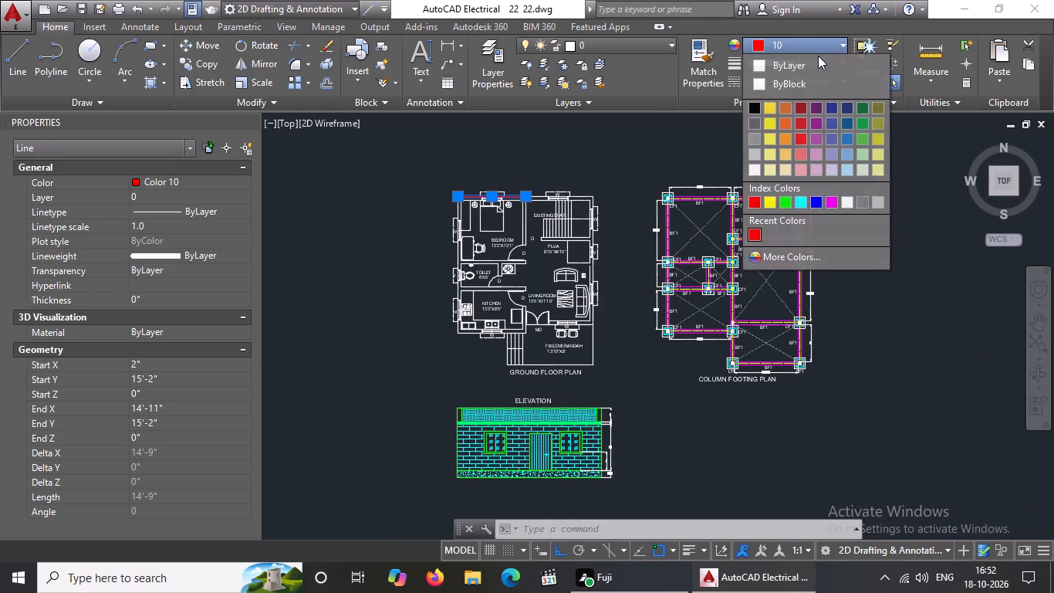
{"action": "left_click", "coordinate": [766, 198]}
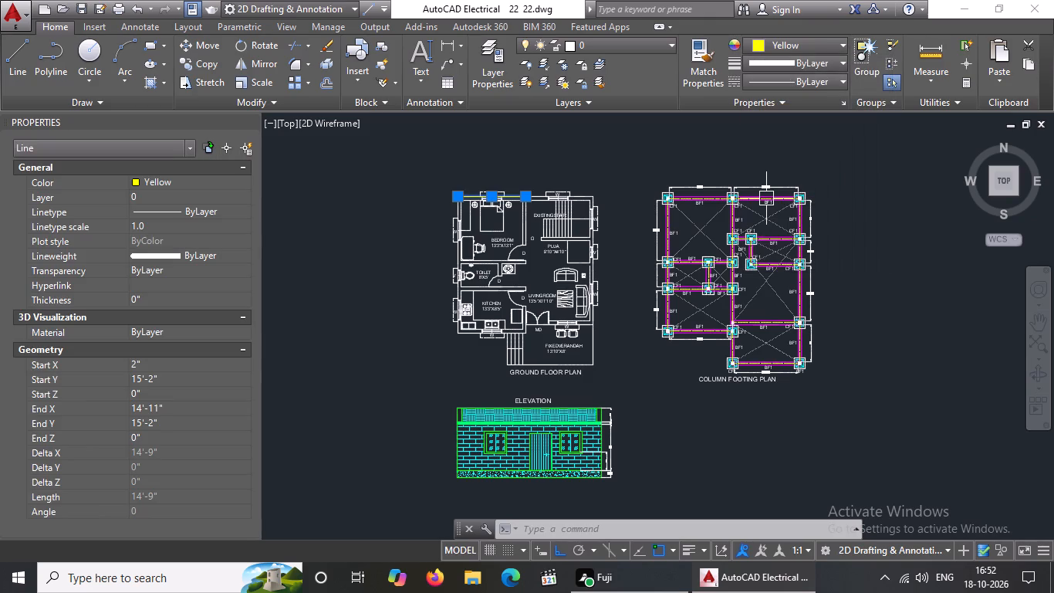
Set the colour of the outer wall line above the bedroom to index Red and deselect it.
{"action": "left_click", "coordinate": [825, 46]}
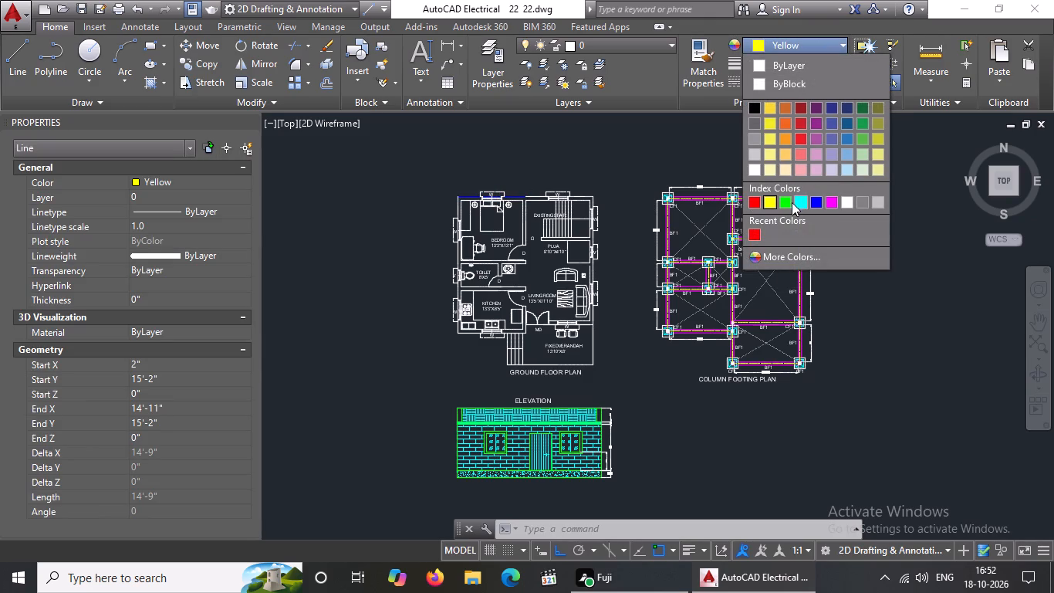
{"action": "left_click", "coordinate": [753, 205]}
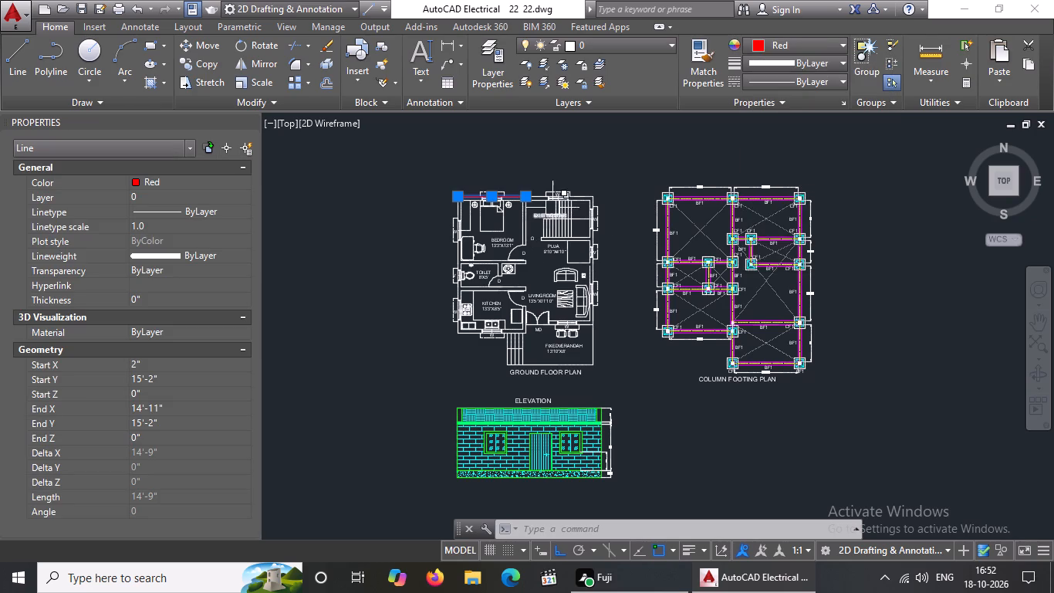
{"action": "scroll", "coordinate": [552, 208], "scroll_direction": "up", "scroll_amount": 1}
{"action": "key", "text": "Escape"}
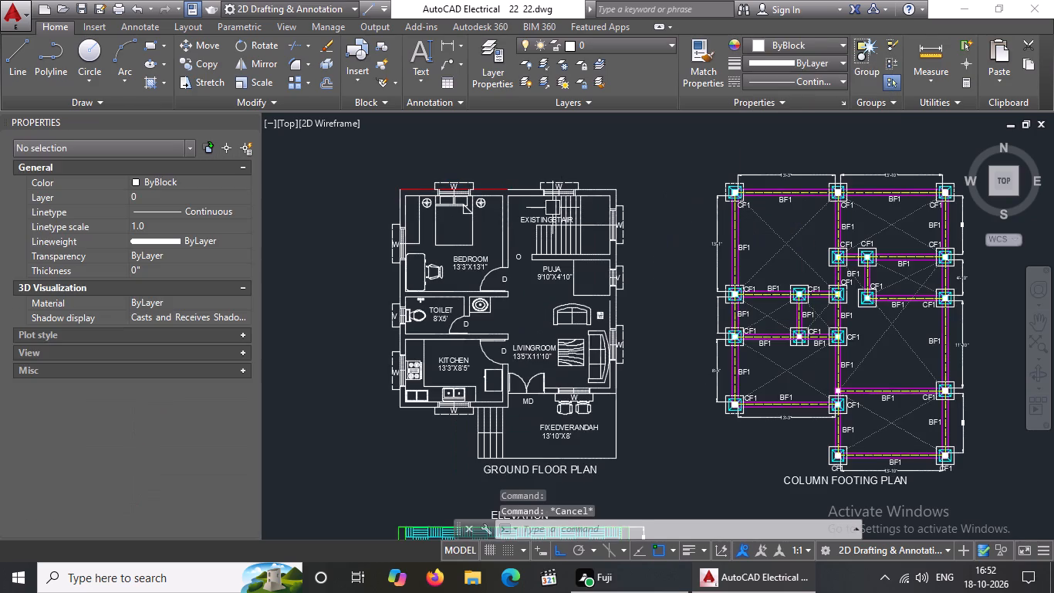
Set the outer upper wall line above the existing stair to colour 10 and deselect it.
{"action": "scroll", "coordinate": [519, 208], "scroll_direction": "up", "scroll_amount": 2}
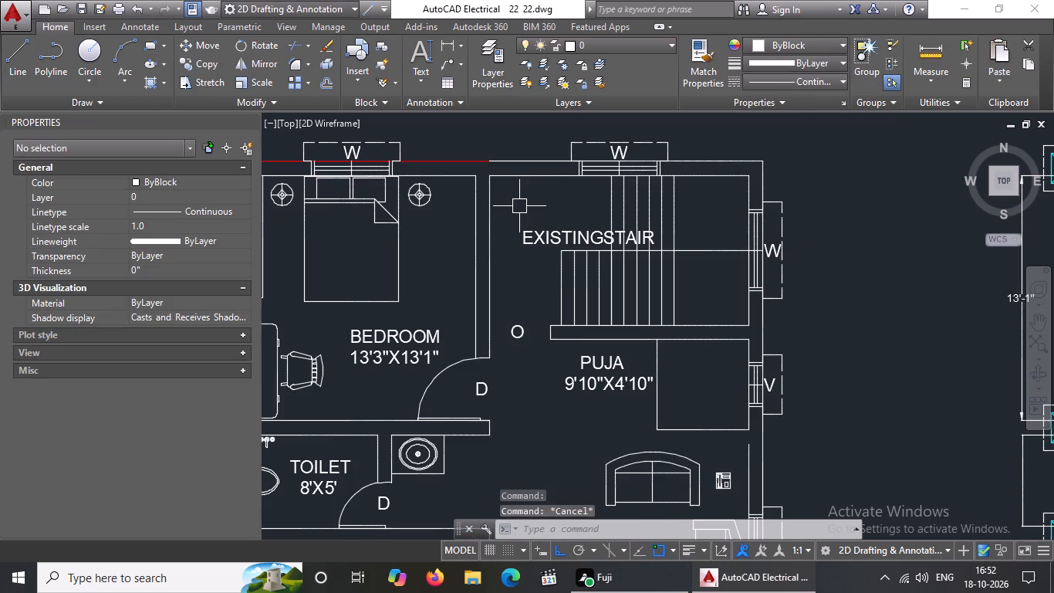
{"action": "left_click", "coordinate": [525, 164]}
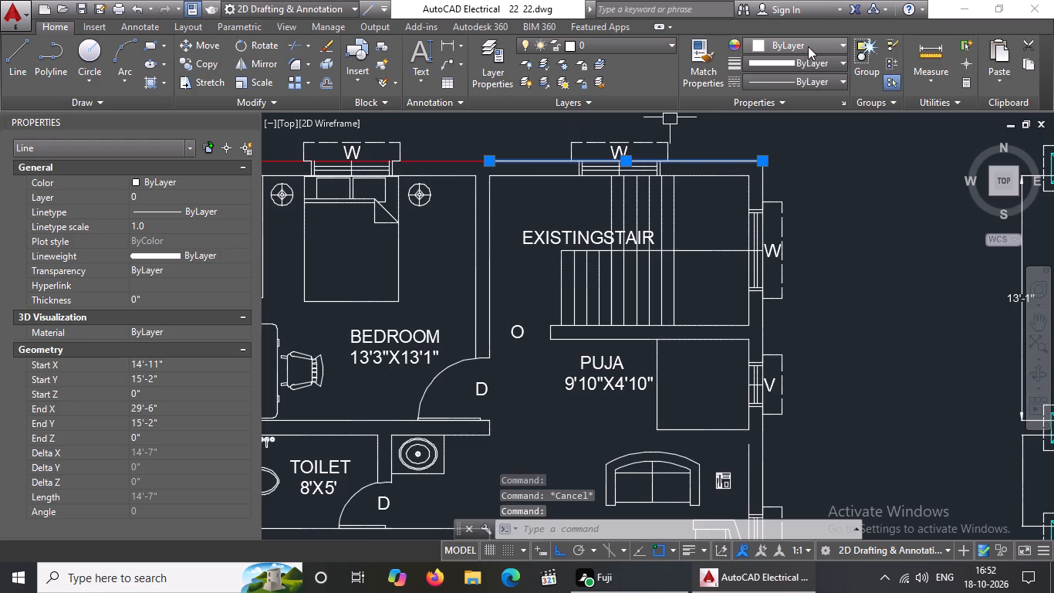
{"action": "left_click", "coordinate": [809, 45]}
{"action": "left_click", "coordinate": [755, 239]}
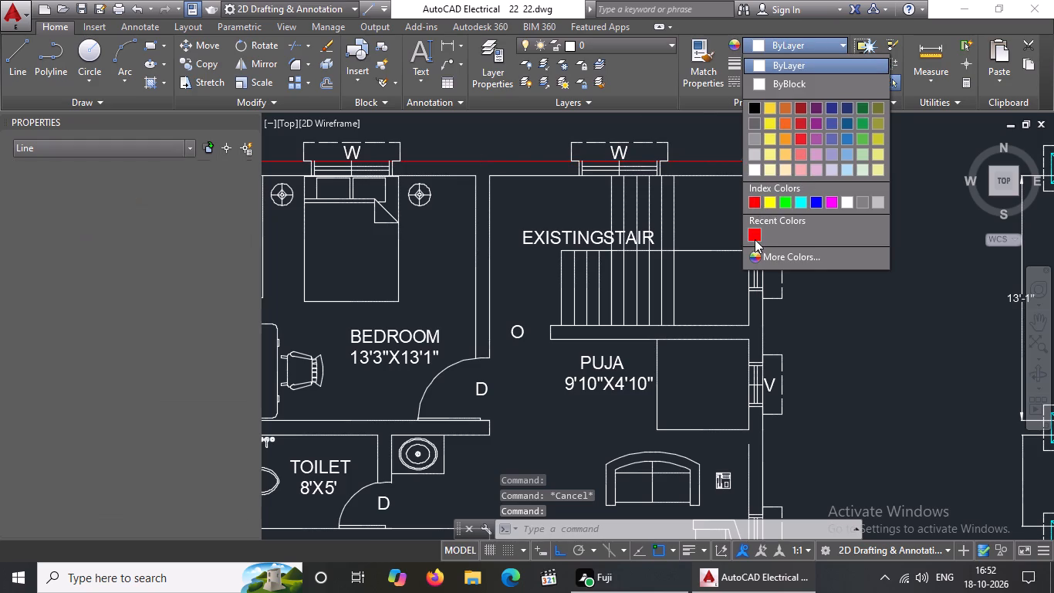
{"action": "scroll", "coordinate": [655, 236], "scroll_direction": "down", "scroll_amount": 3}
{"action": "key", "text": "Escape"}
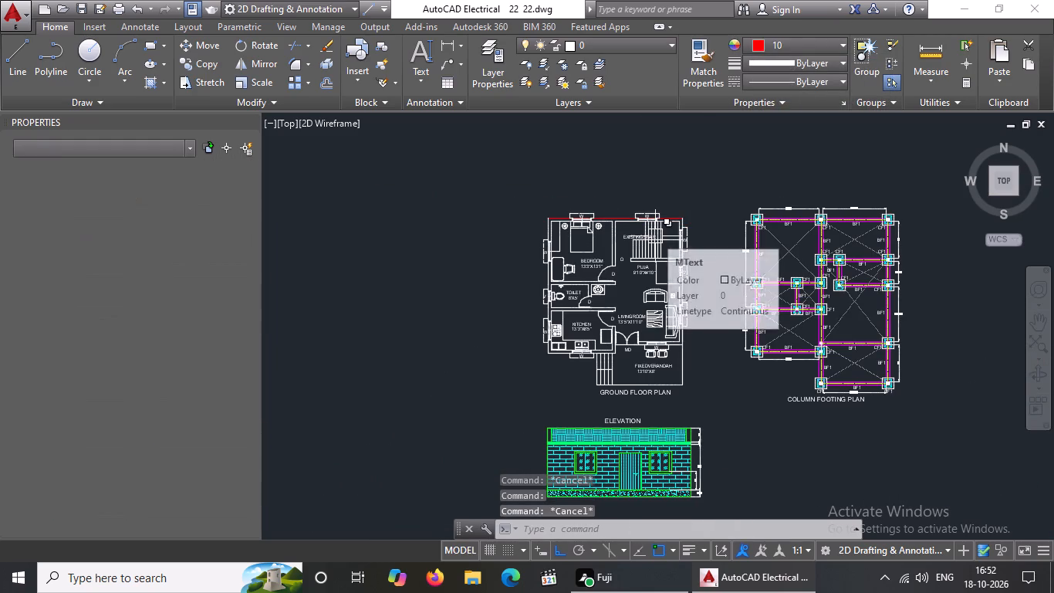
Set the inner upper wall line of the bedroom to colour 10 and deselect it.
{"action": "scroll", "coordinate": [557, 227], "scroll_direction": "up", "scroll_amount": 3}
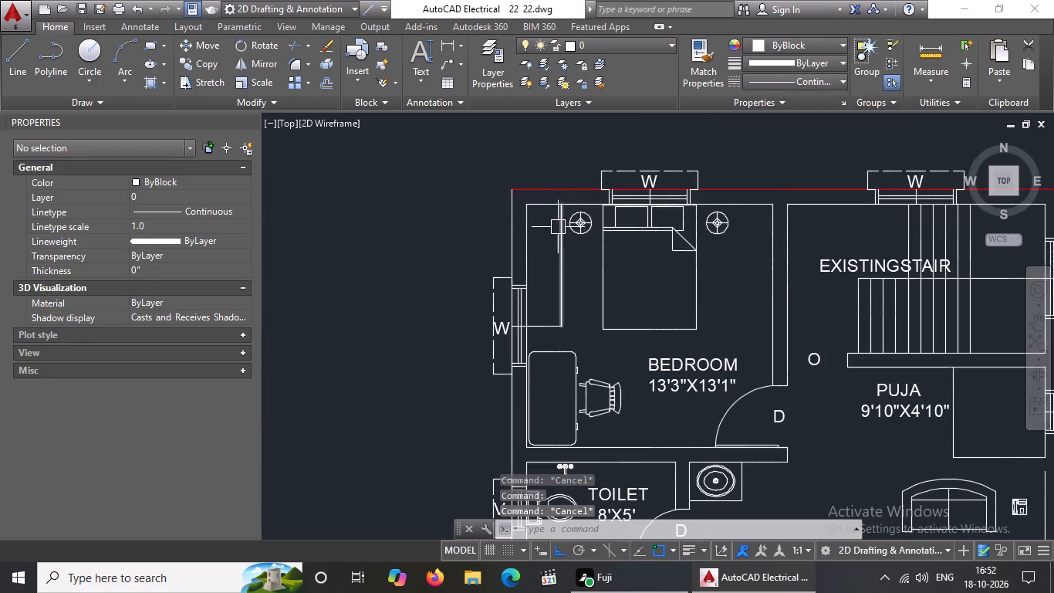
{"action": "left_click", "coordinate": [547, 204]}
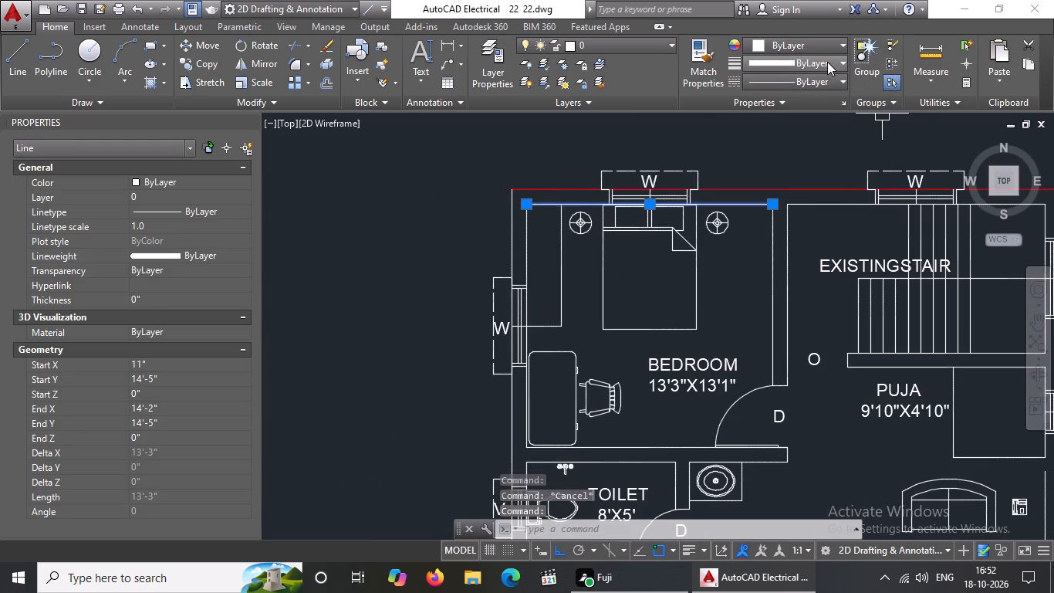
{"action": "left_click", "coordinate": [826, 46]}
{"action": "left_click", "coordinate": [758, 231]}
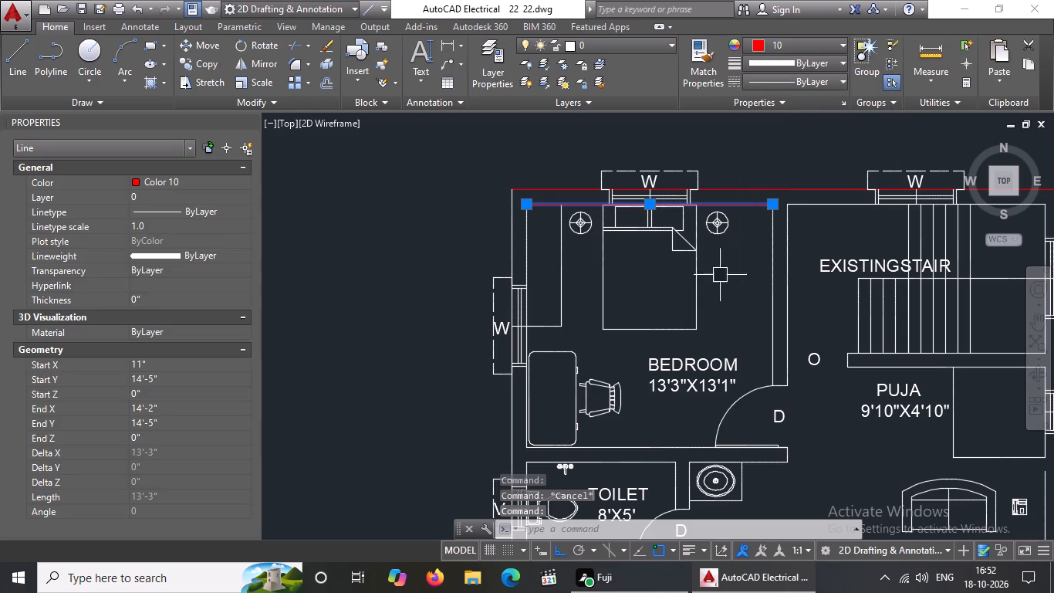
{"action": "key", "text": "Escape"}
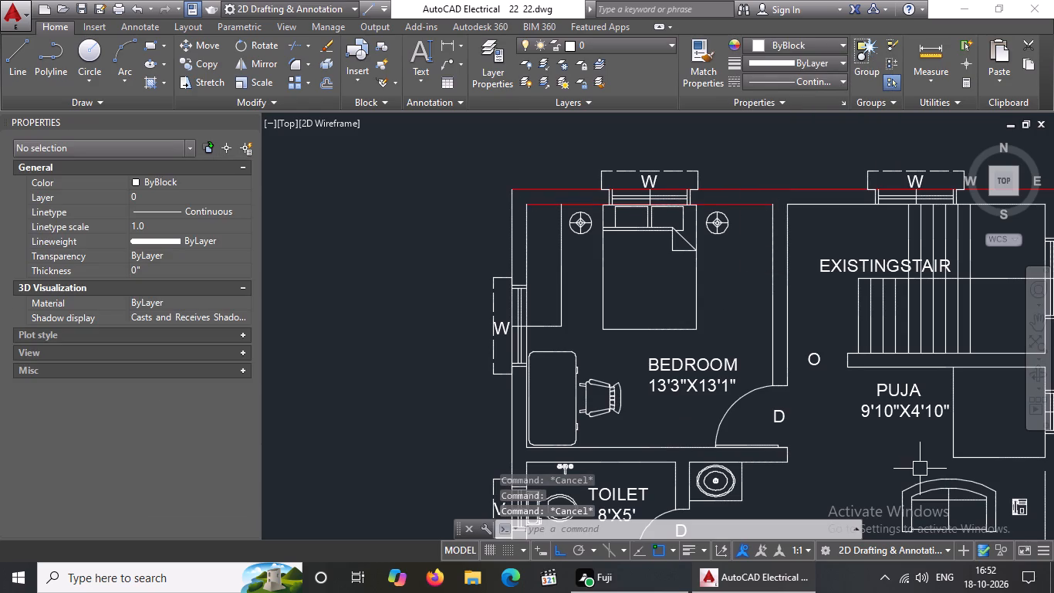
Set the outer left wall line beside the bedroom to colour 10 and deselect it.
{"action": "scroll", "coordinate": [823, 379], "scroll_direction": "down", "scroll_amount": 3}
{"action": "middle_click", "coordinate": [802, 335]}
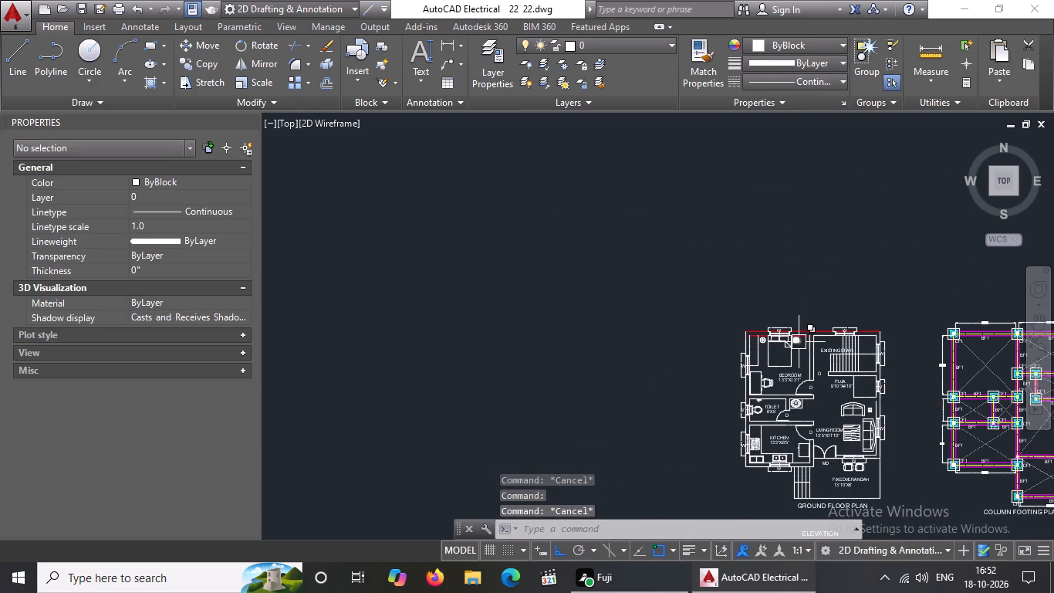
{"action": "middle_click_drag", "start_coordinate": [797, 342], "coordinate": [657, 272]}
{"action": "scroll", "coordinate": [646, 323], "scroll_direction": "up", "scroll_amount": 2}
{"action": "scroll", "coordinate": [560, 267], "scroll_direction": "up", "scroll_amount": 2}
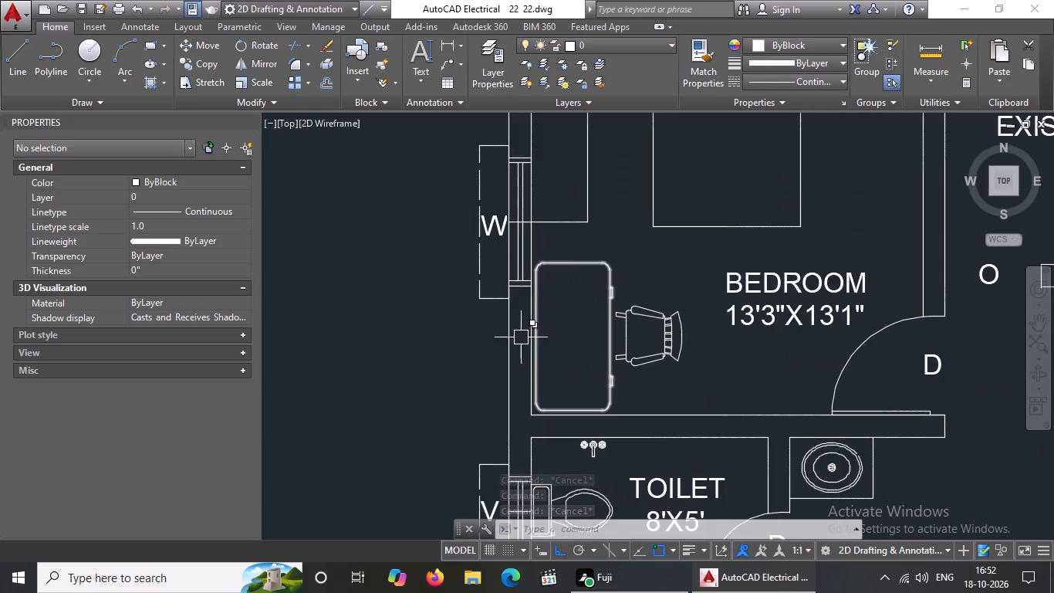
{"action": "left_click", "coordinate": [503, 340]}
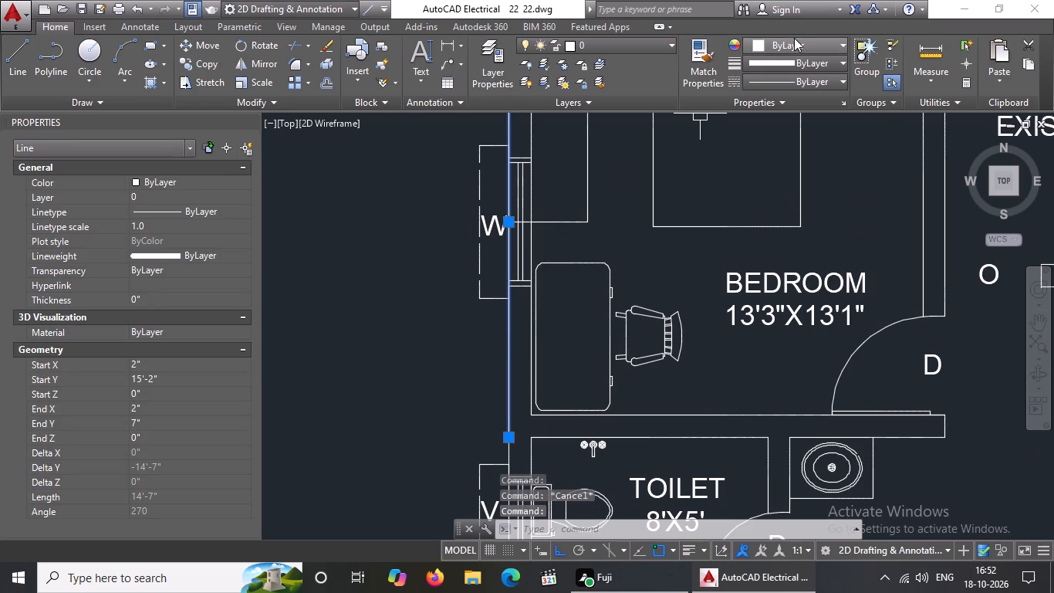
{"action": "left_click", "coordinate": [794, 38]}
{"action": "left_click", "coordinate": [752, 235]}
{"action": "scroll", "coordinate": [752, 238], "scroll_direction": "down", "scroll_amount": 2}
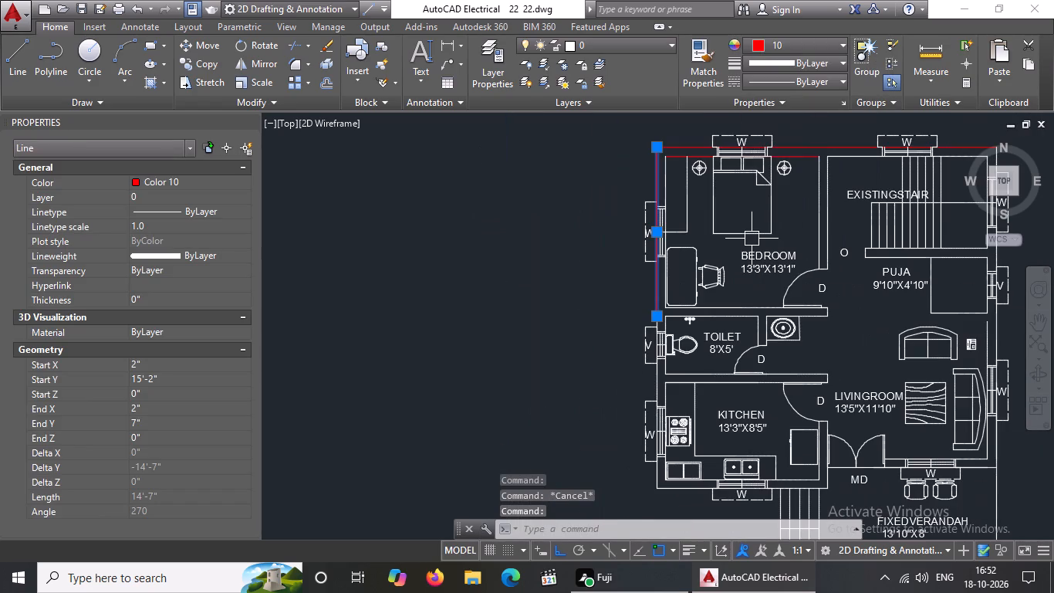
{"action": "key", "text": "Escape"}
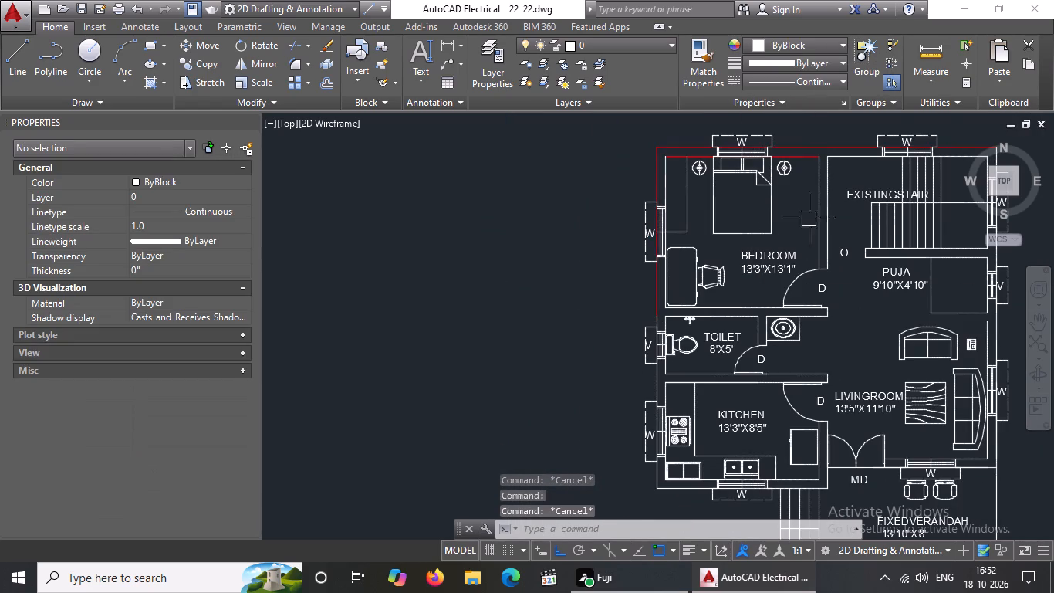
Set the inner left wall line of the bedroom to colour 10 and deselect it.
{"action": "scroll", "coordinate": [681, 188], "scroll_direction": "up", "scroll_amount": 2}
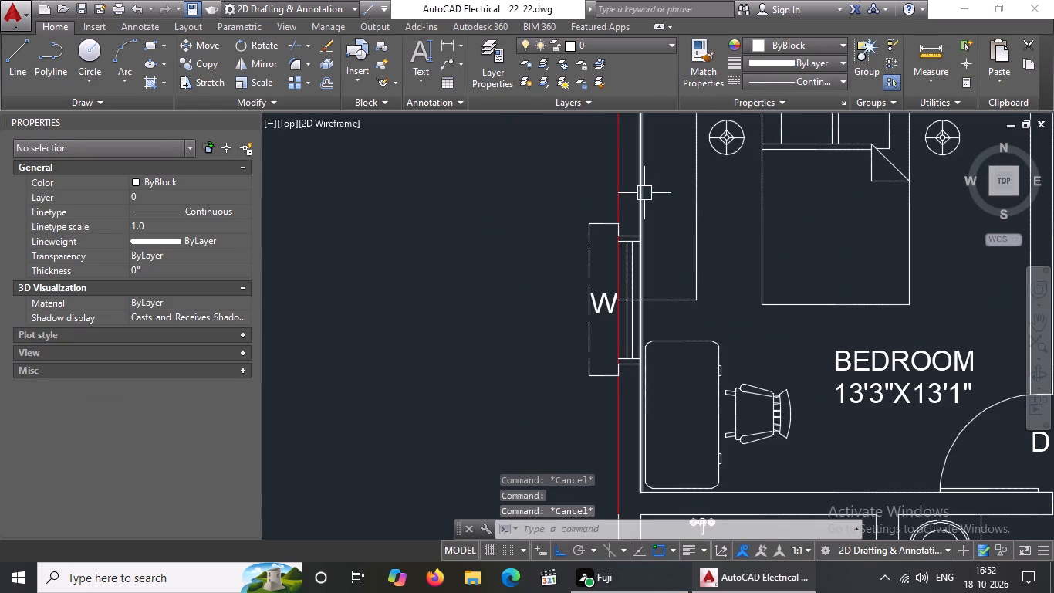
{"action": "left_click", "coordinate": [644, 193]}
{"action": "left_click", "coordinate": [796, 41]}
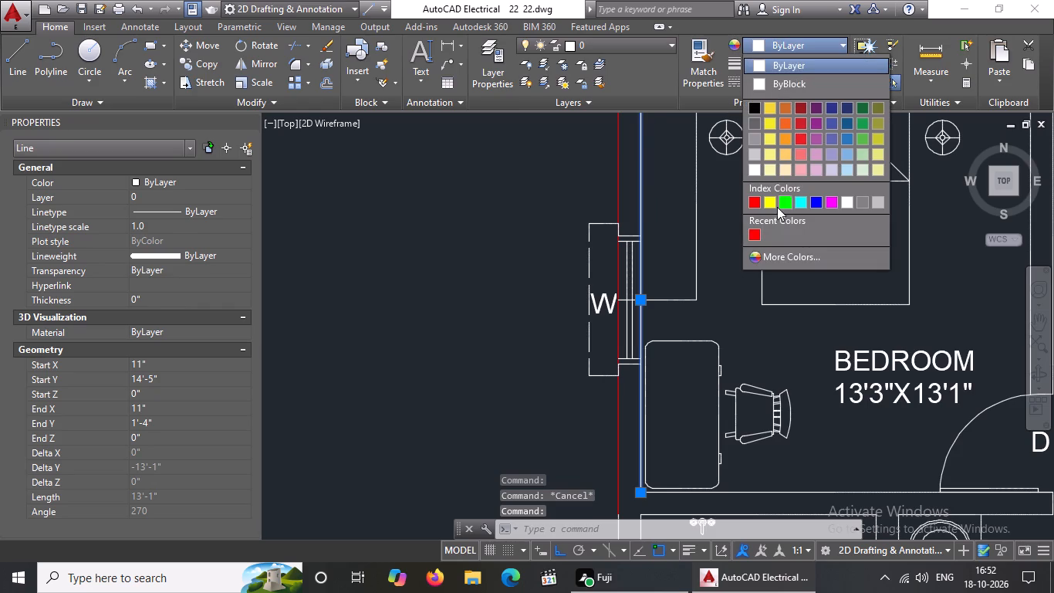
{"action": "left_click", "coordinate": [752, 238]}
{"action": "scroll", "coordinate": [728, 269], "scroll_direction": "down", "scroll_amount": 3}
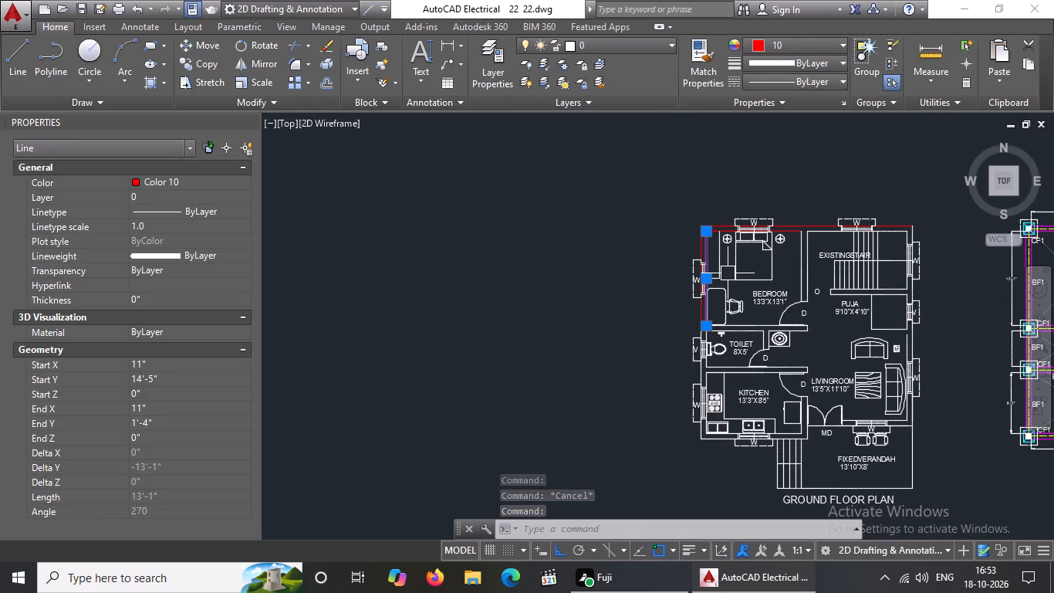
{"action": "key", "text": "Escape"}
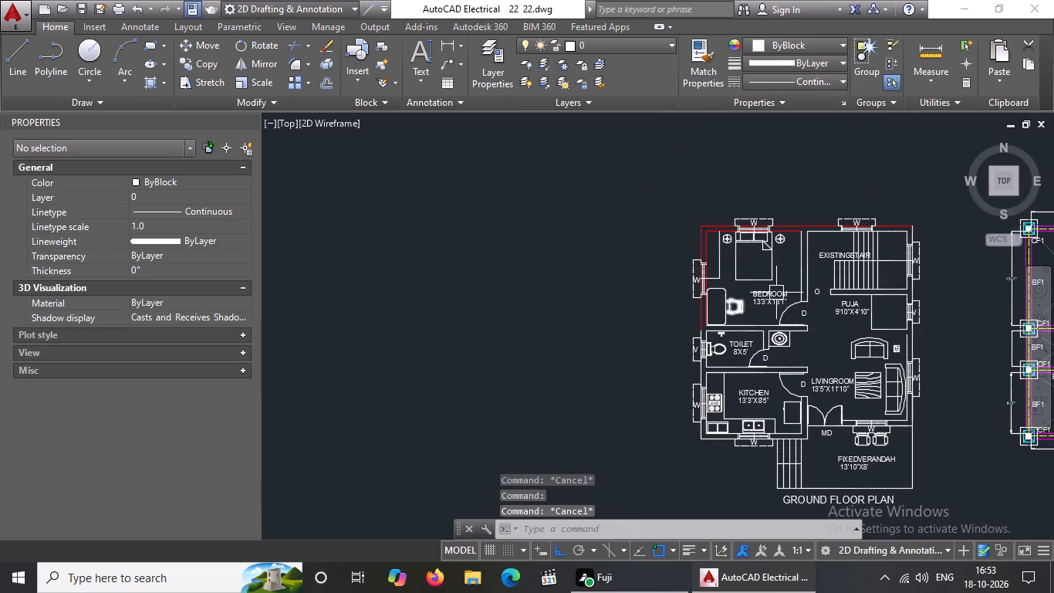
Set the bedroom's inner right wall line above the door to colour 10 and deselect it.
{"action": "scroll", "coordinate": [812, 280], "scroll_direction": "up", "scroll_amount": 2}
{"action": "left_click", "coordinate": [782, 275]}
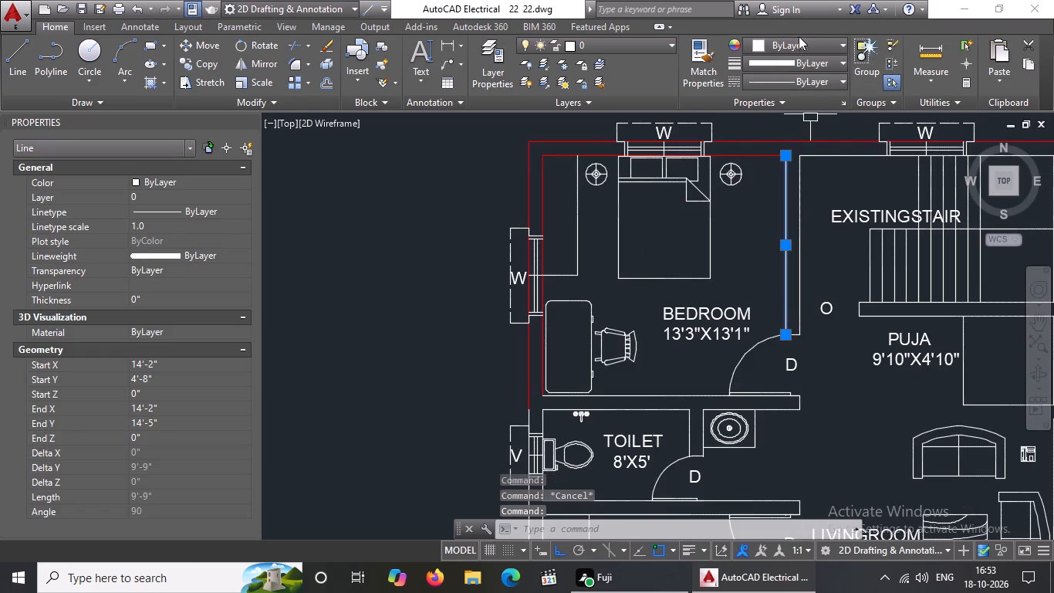
{"action": "left_click", "coordinate": [799, 46]}
{"action": "left_click", "coordinate": [752, 232]}
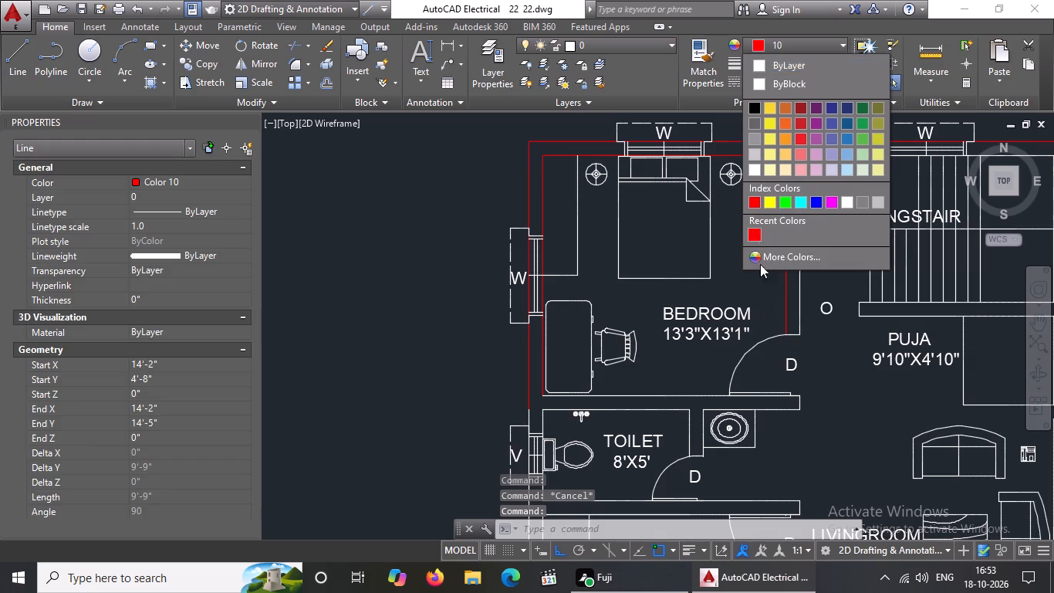
{"action": "key", "text": "Escape"}
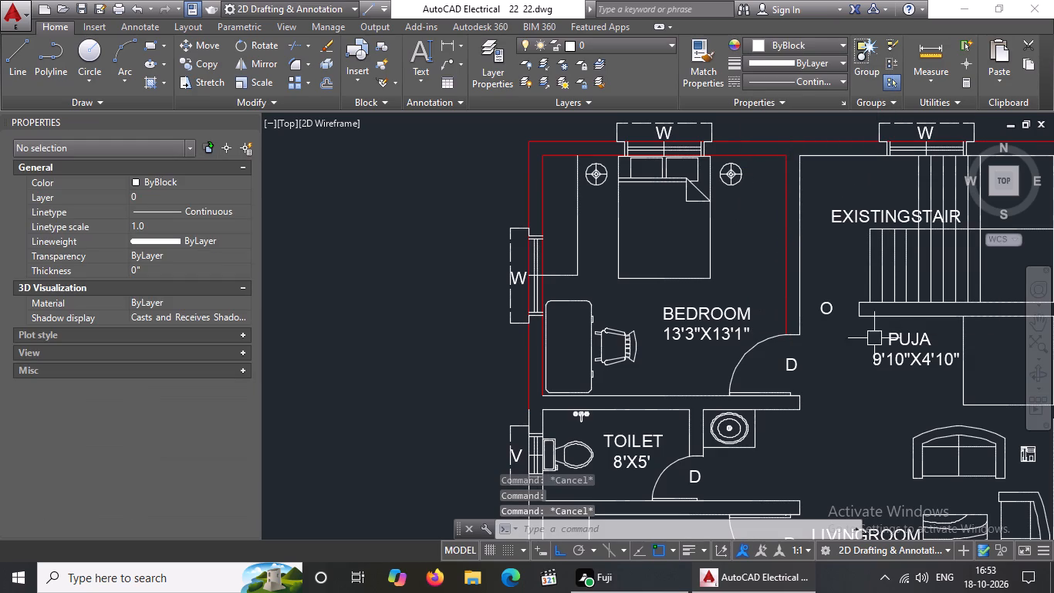
Delete both stair-side line segments of the wall between the bedroom and the existing stair, down to the bedroom door.
{"action": "scroll", "coordinate": [862, 341], "scroll_direction": "down", "scroll_amount": 1}
{"action": "middle_click_drag", "start_coordinate": [856, 343], "coordinate": [655, 325]}
{"action": "scroll", "coordinate": [624, 262], "scroll_direction": "up", "scroll_amount": 2}
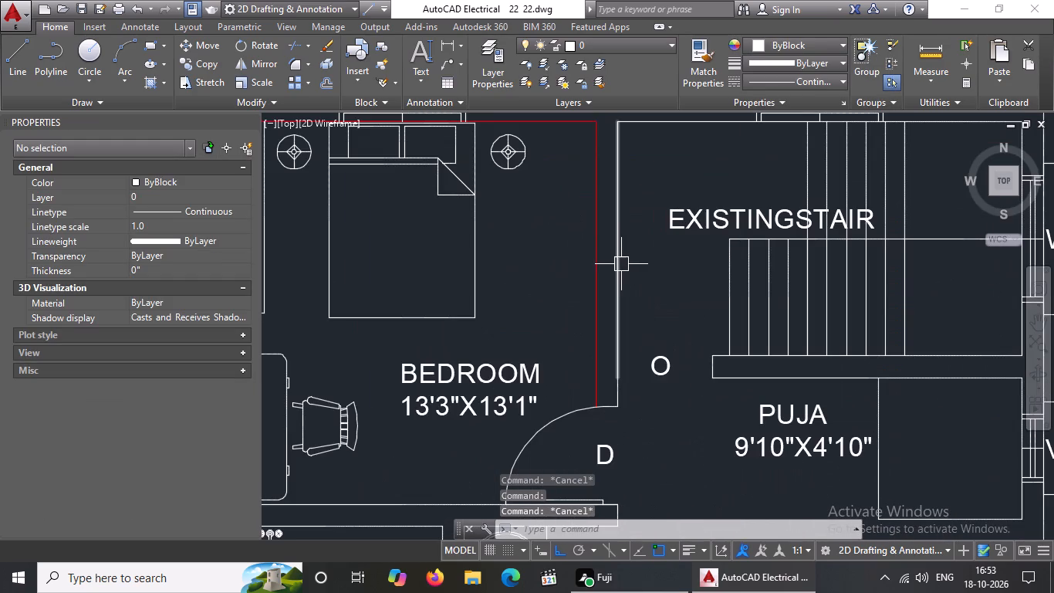
{"action": "left_click", "coordinate": [620, 265]}
{"action": "scroll", "coordinate": [620, 402], "scroll_direction": "up", "scroll_amount": 2}
{"action": "scroll", "coordinate": [628, 396], "scroll_direction": "down", "scroll_amount": 2}
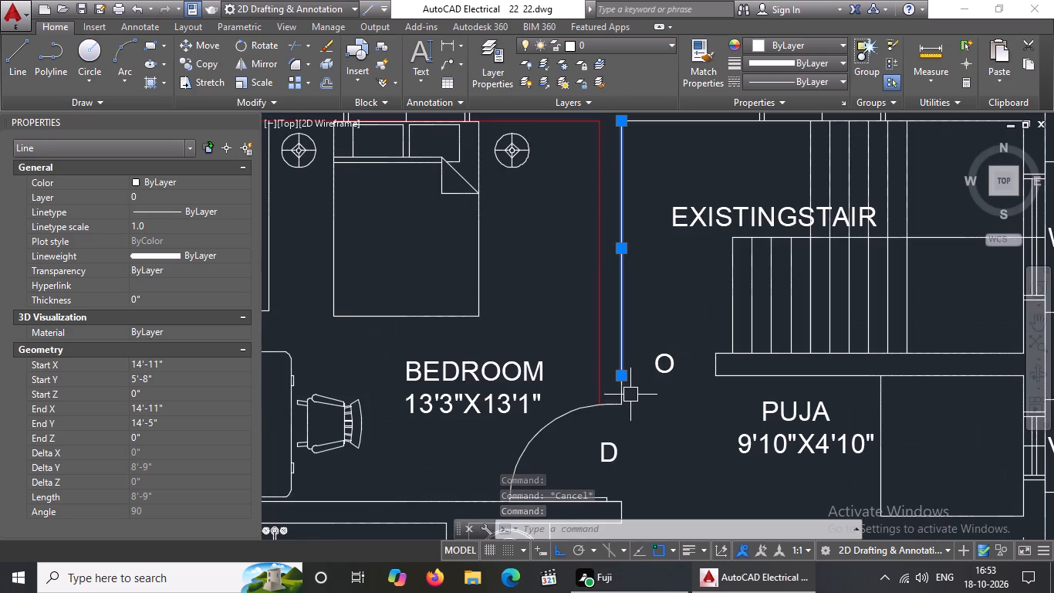
{"action": "key", "text": "Delete"}
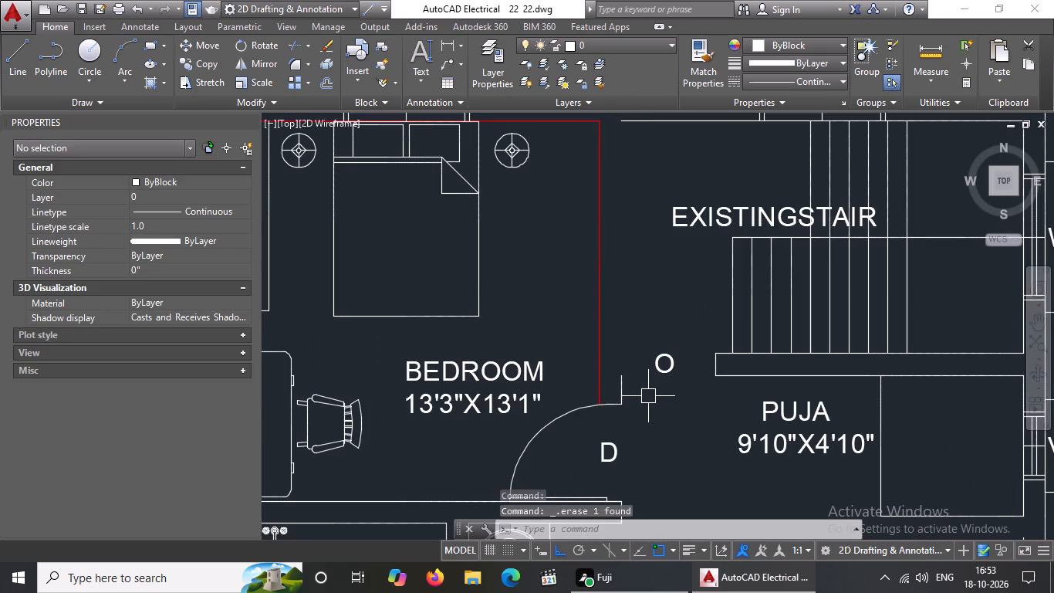
{"action": "left_click", "coordinate": [625, 383]}
{"action": "key", "text": "Delete"}
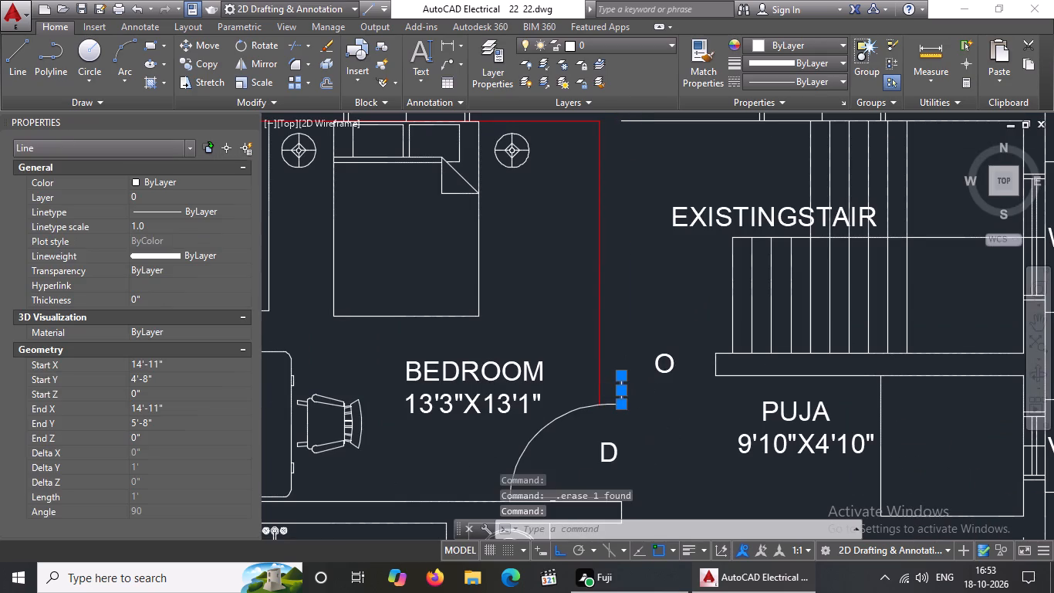
{"action": "key", "text": "Escape"}
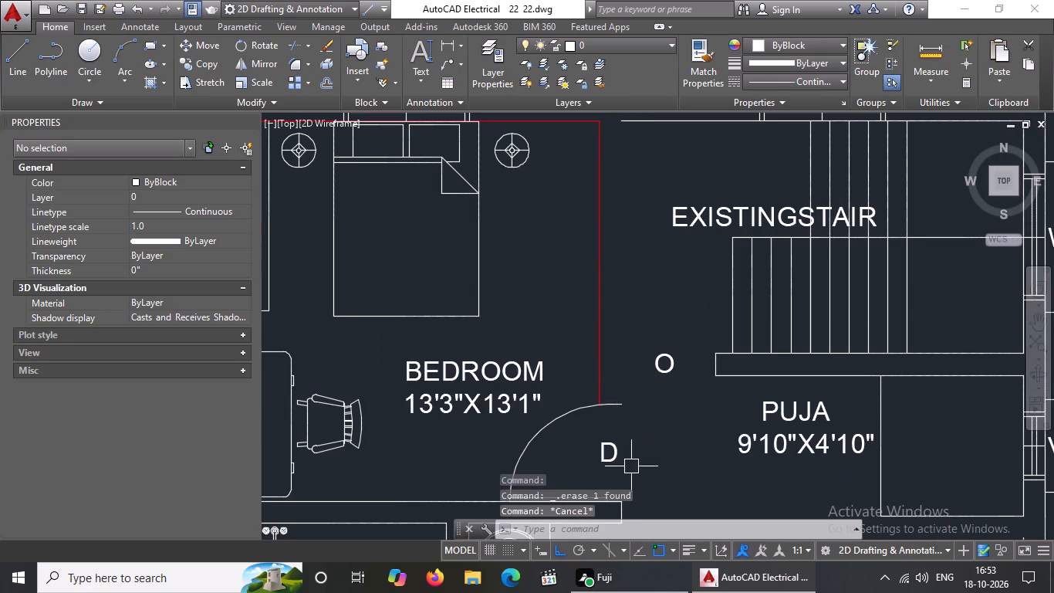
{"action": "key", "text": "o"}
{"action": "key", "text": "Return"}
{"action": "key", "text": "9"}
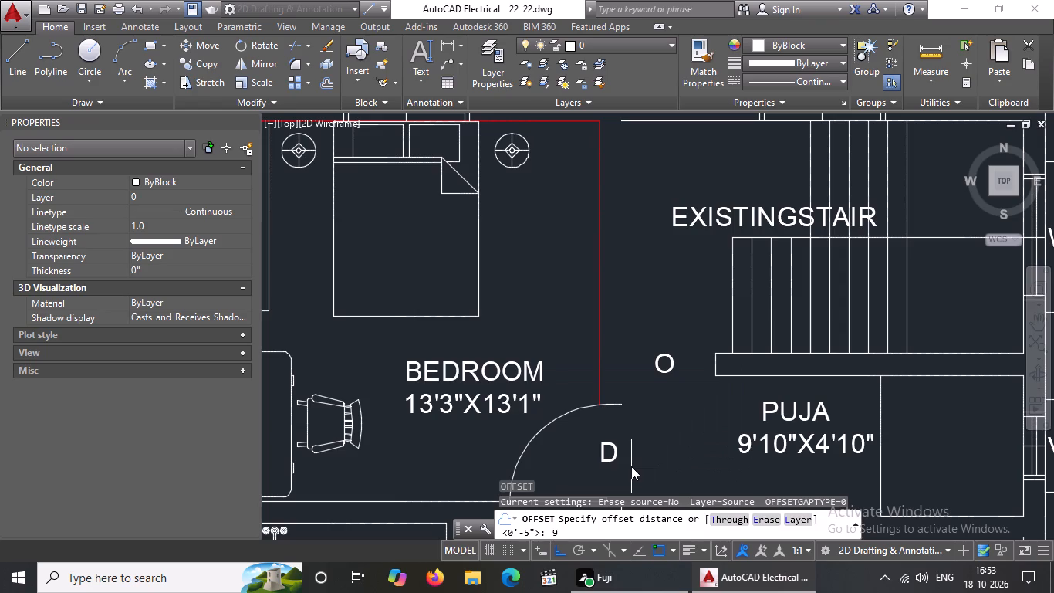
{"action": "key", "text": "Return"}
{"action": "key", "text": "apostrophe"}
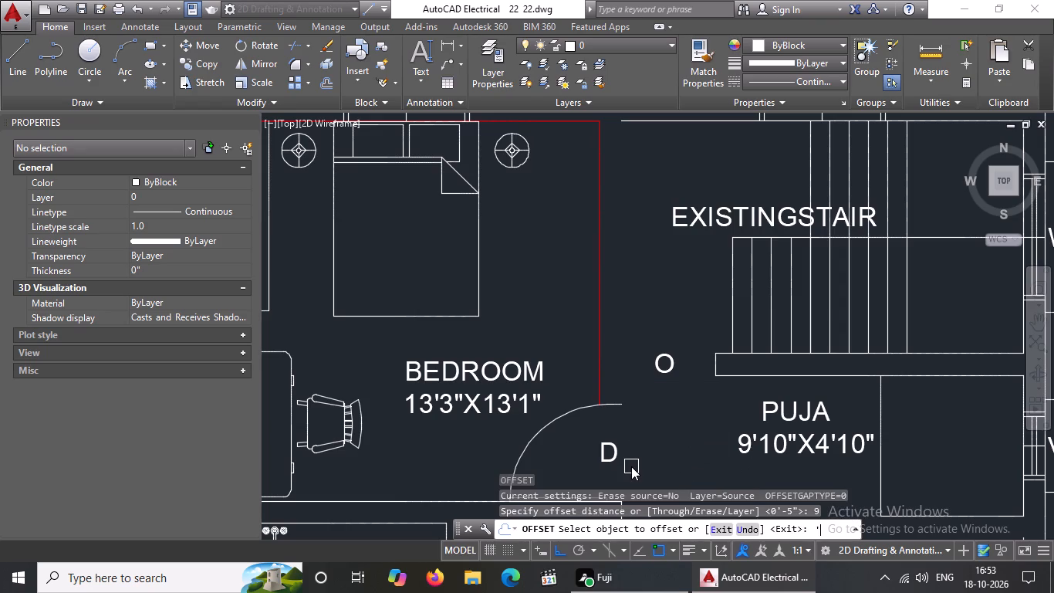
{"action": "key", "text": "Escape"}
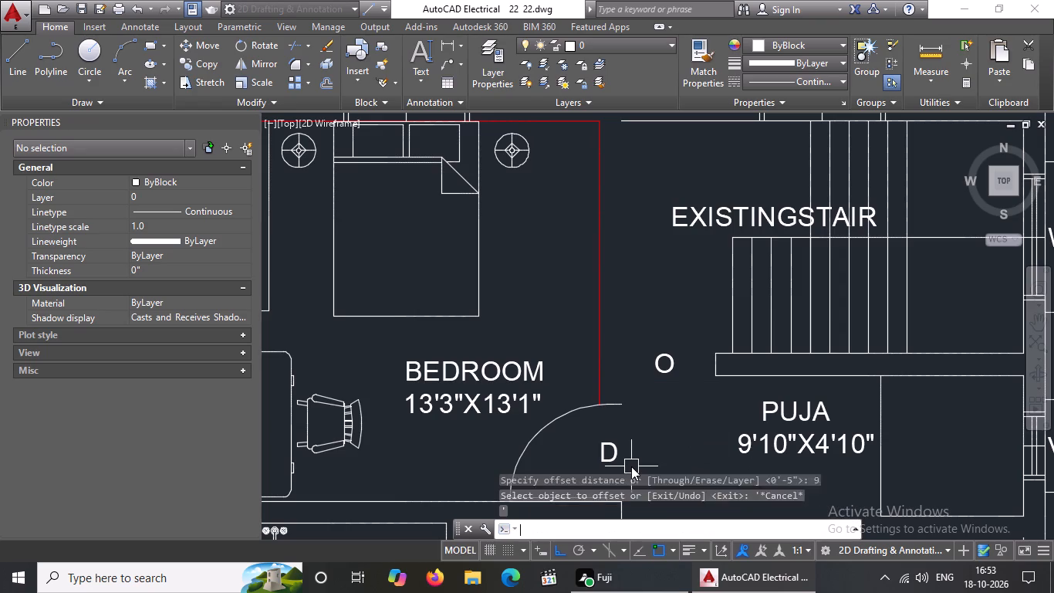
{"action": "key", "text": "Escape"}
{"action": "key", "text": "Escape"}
Offset the bedroom's red right wall line 9" towards the existing stair.
{"action": "key", "text": "o"}
{"action": "key", "text": "Return"}
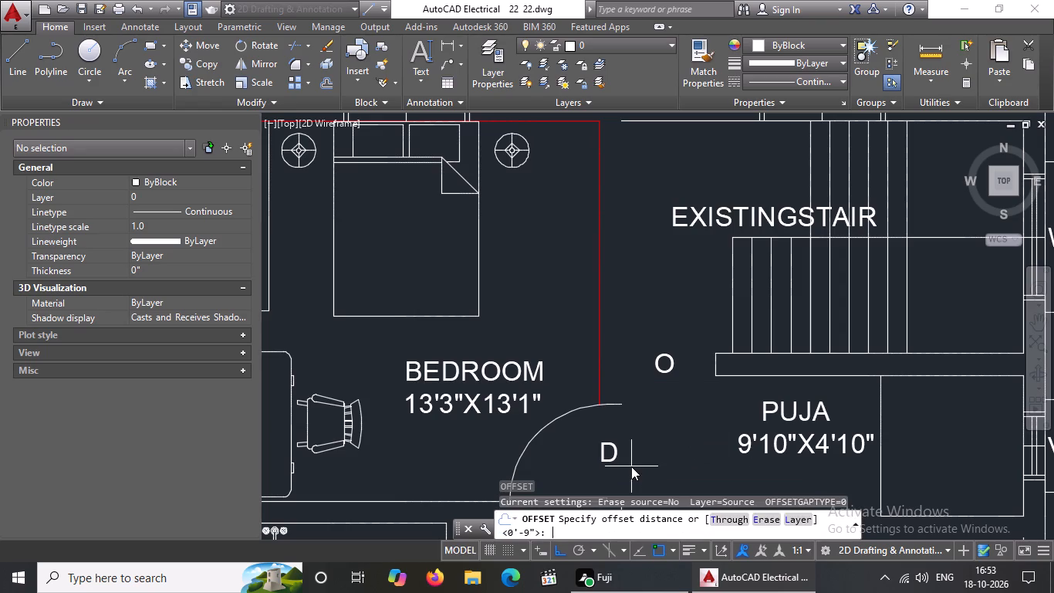
{"action": "key", "text": "9"}
{"action": "key", "text": "shift+quotedbl"}
{"action": "key", "text": "Return"}
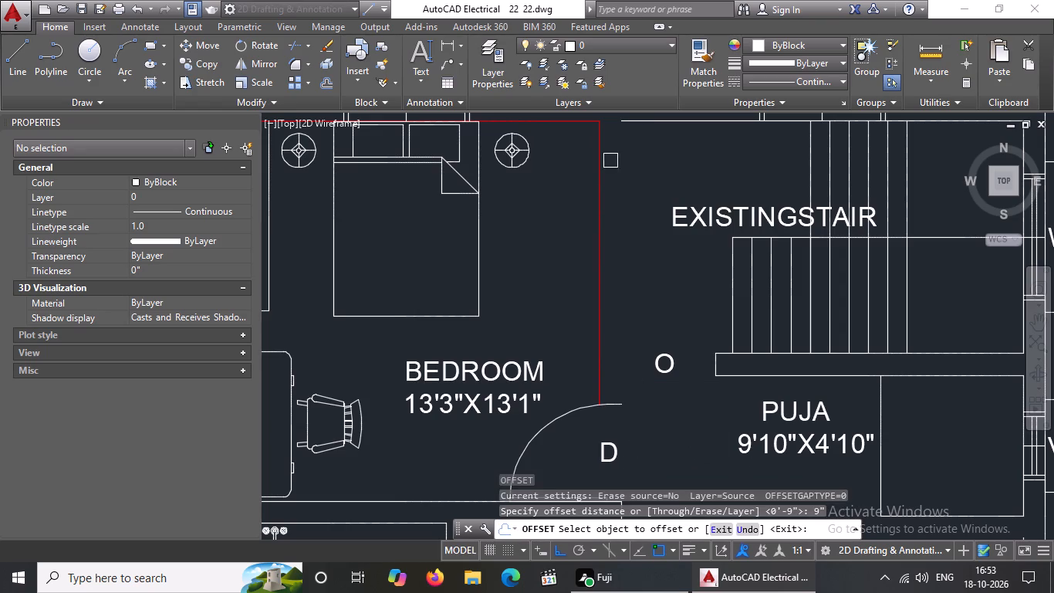
{"action": "left_click_drag", "start_coordinate": [596, 212], "coordinate": [603, 209]}
{"action": "left_click", "coordinate": [645, 200]}
{"action": "scroll", "coordinate": [644, 212], "scroll_direction": "down", "scroll_amount": 1}
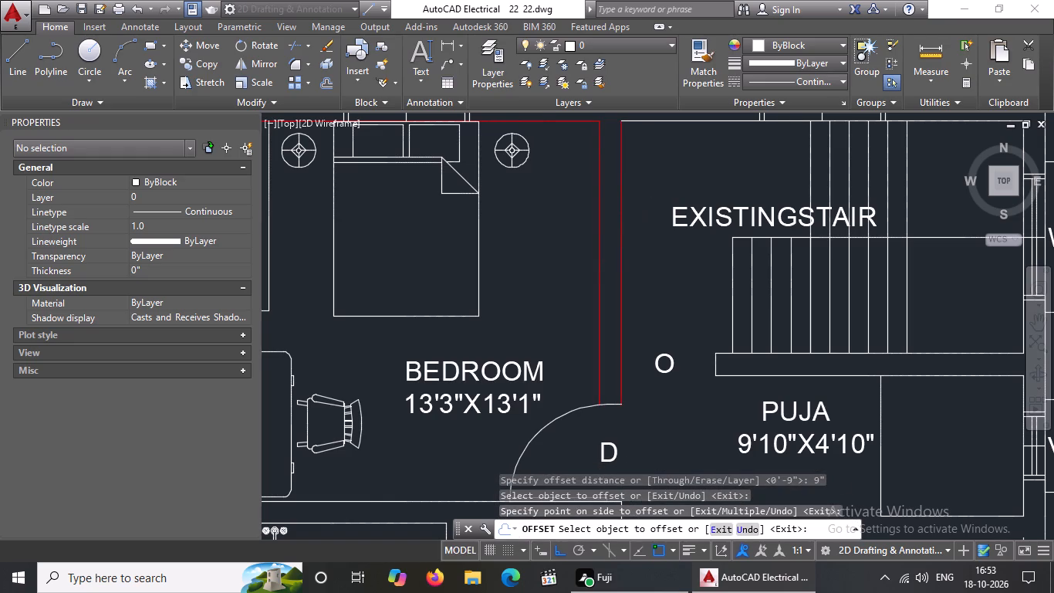
{"action": "key", "text": "Escape"}
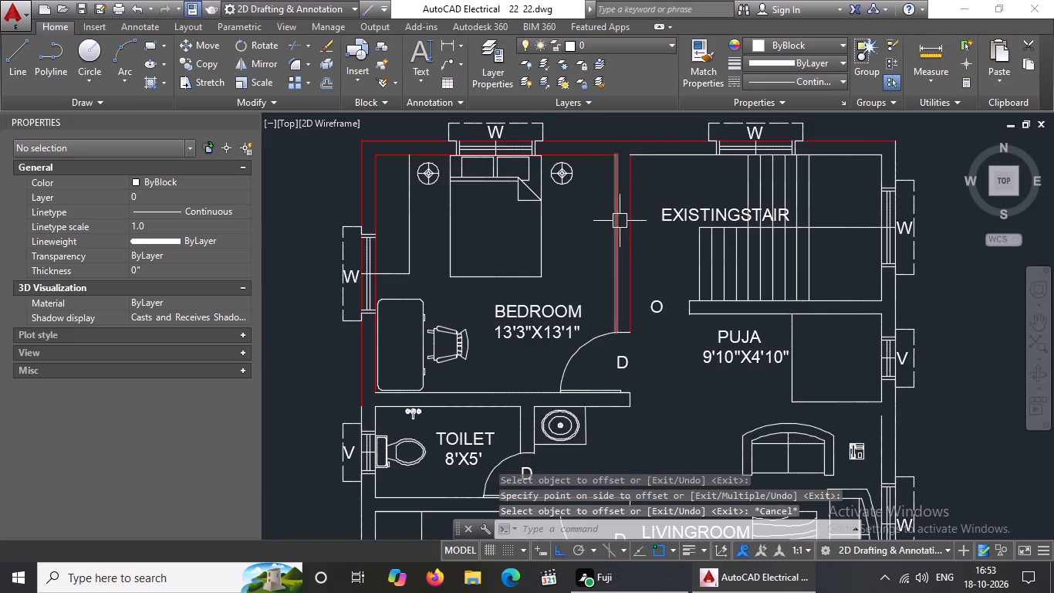
Set the inner upper wall line of the existing stair area to colour 10.
{"action": "left_click", "coordinate": [664, 158]}
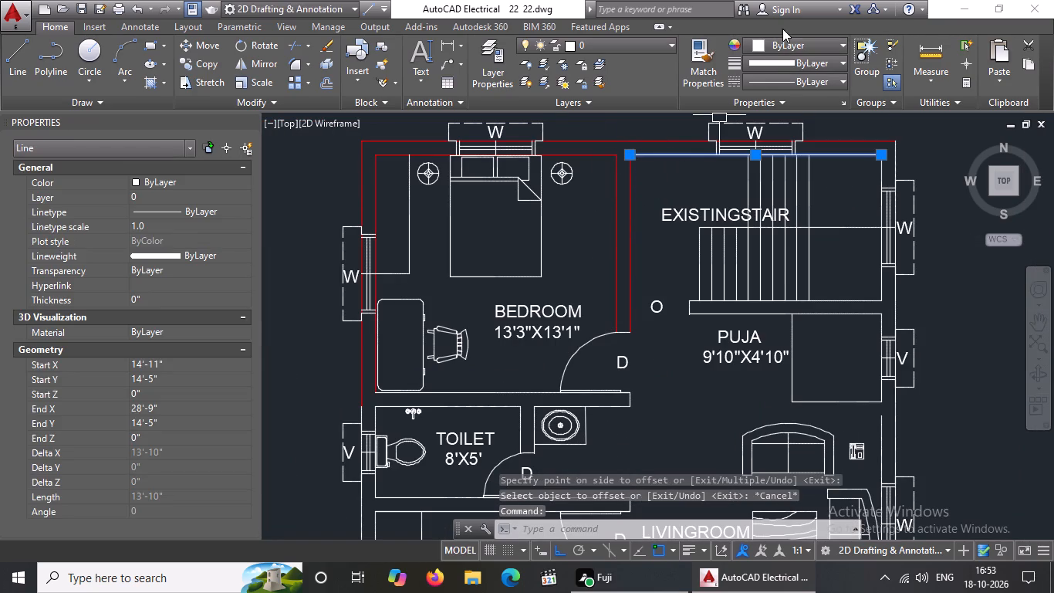
{"action": "left_click", "coordinate": [786, 42]}
{"action": "left_click", "coordinate": [747, 237]}
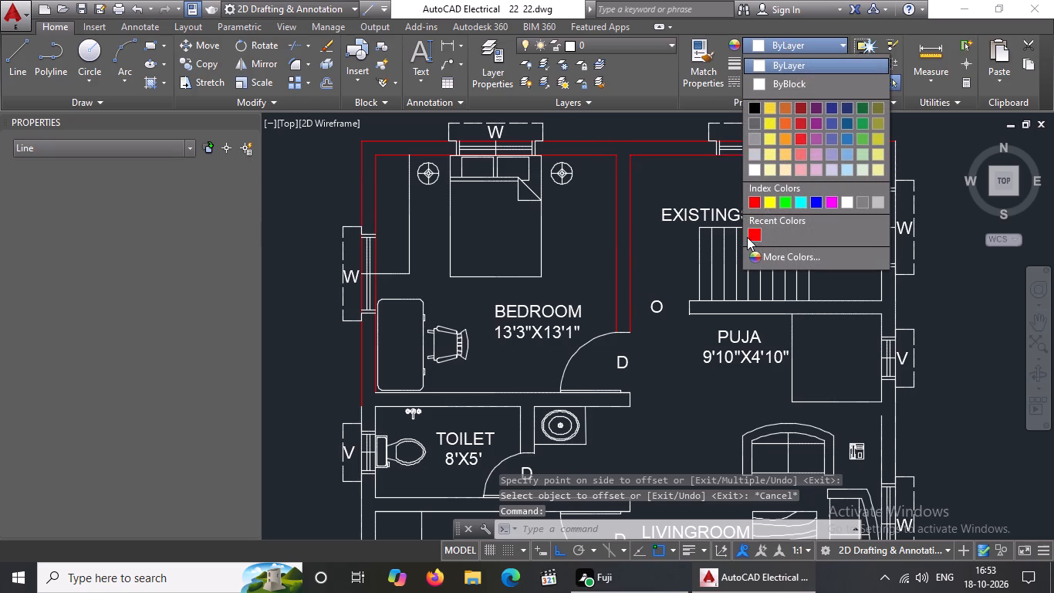
Set the outer and inner right wall lines beside the existing stair to colour 10 and deselect.
{"action": "scroll", "coordinate": [779, 227], "scroll_direction": "down", "scroll_amount": 2}
{"action": "scroll", "coordinate": [826, 215], "scroll_direction": "up", "scroll_amount": 4}
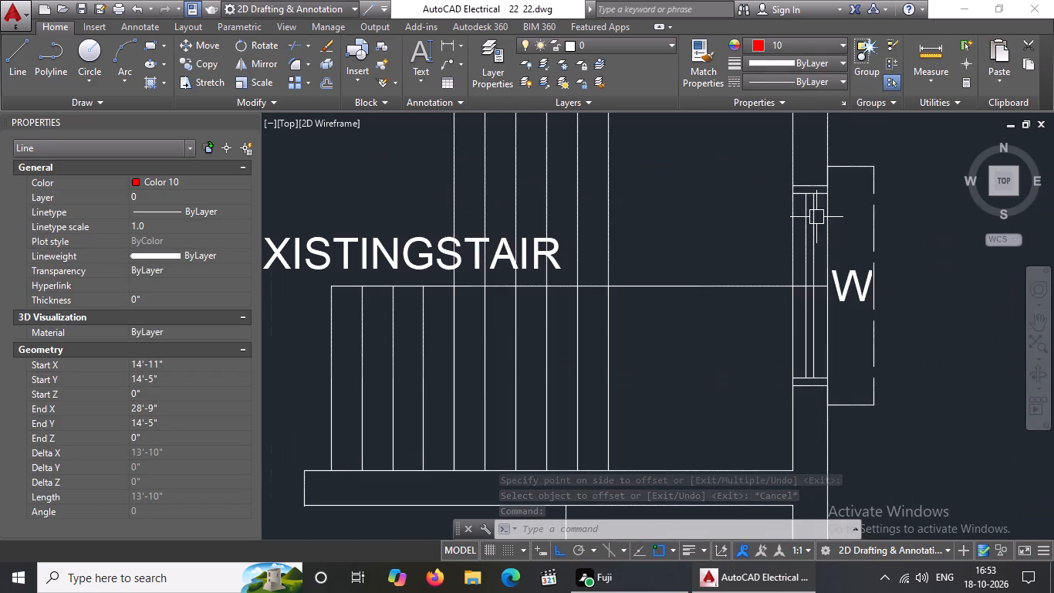
{"action": "scroll", "coordinate": [804, 228], "scroll_direction": "down", "scroll_amount": 2}
{"action": "scroll", "coordinate": [818, 201], "scroll_direction": "up", "scroll_amount": 1}
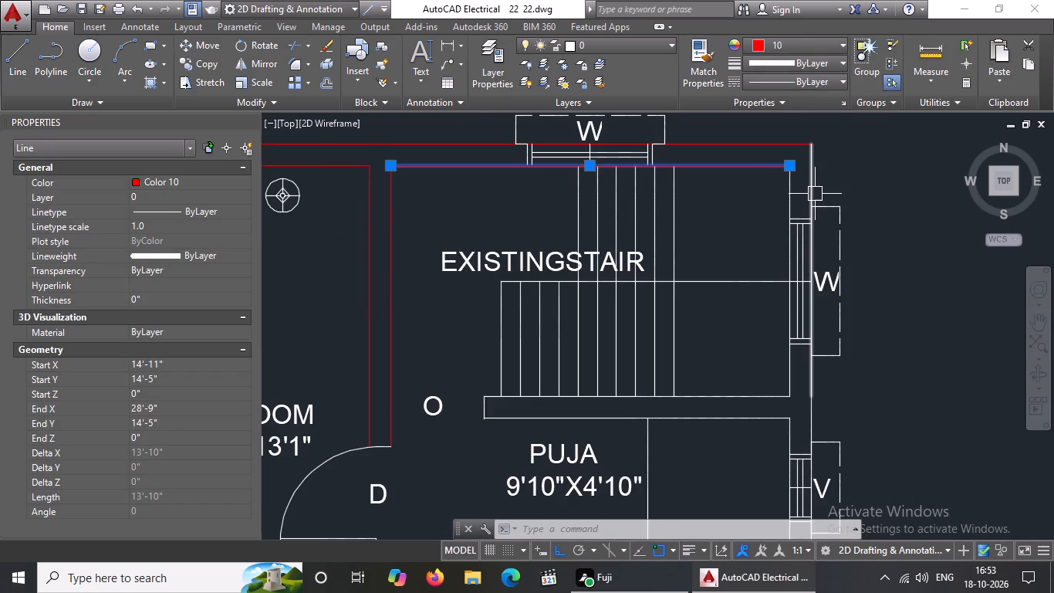
{"action": "left_click", "coordinate": [815, 192]}
{"action": "left_click", "coordinate": [817, 47]}
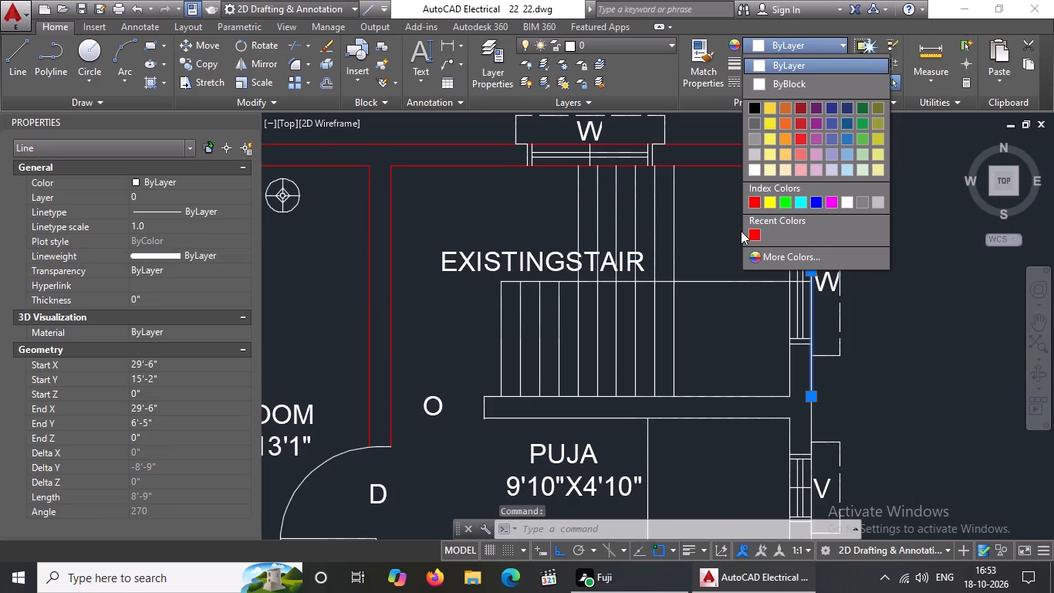
{"action": "left_click", "coordinate": [759, 232]}
{"action": "scroll", "coordinate": [809, 225], "scroll_direction": "up", "scroll_amount": 2}
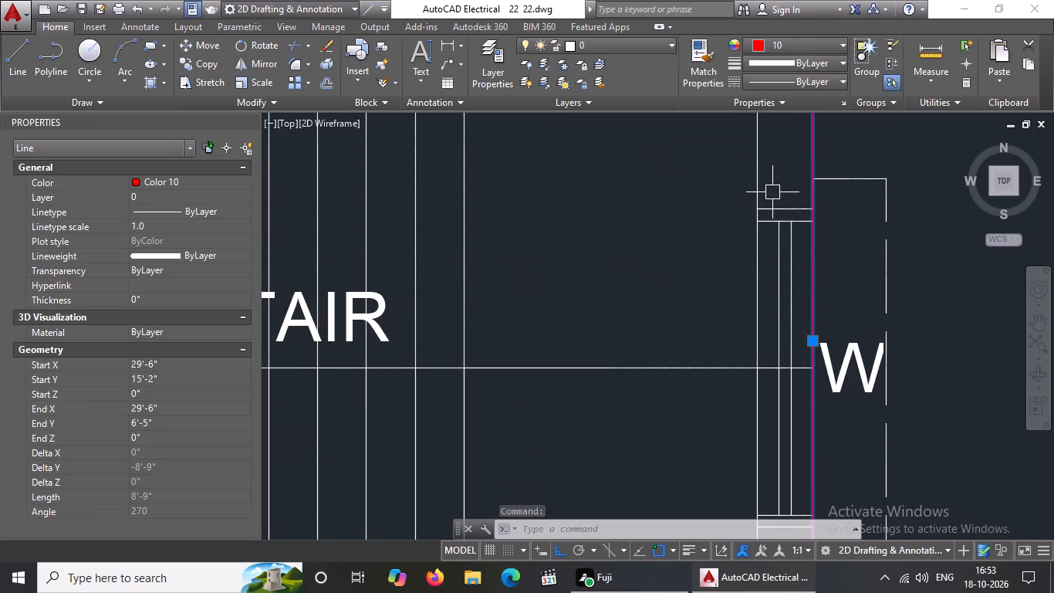
{"action": "left_click", "coordinate": [760, 190]}
{"action": "left_click", "coordinate": [795, 47]}
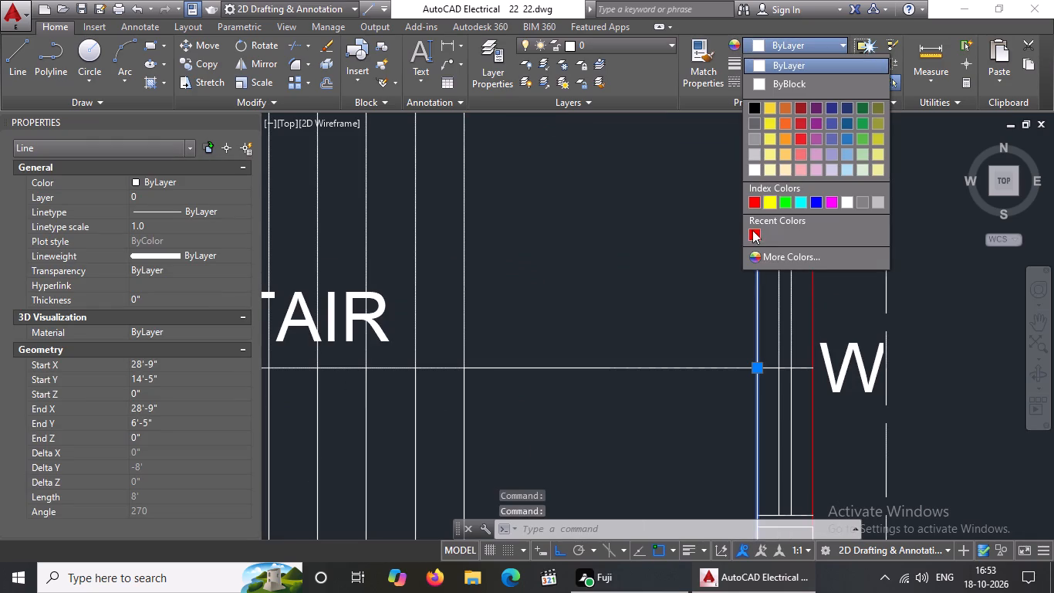
{"action": "left_click", "coordinate": [751, 234]}
{"action": "scroll", "coordinate": [796, 209], "scroll_direction": "down", "scroll_amount": 3}
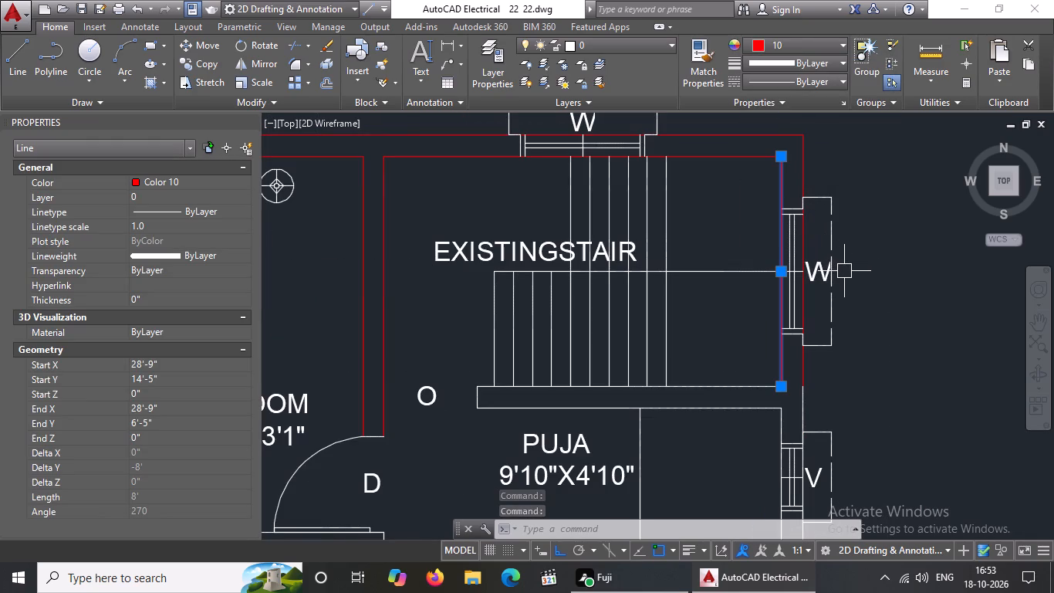
{"action": "key", "text": "Escape"}
Set the upper, short end and lower lines of the wall between the existing stair and the puja room to colour 10.
{"action": "scroll", "coordinate": [845, 270], "scroll_direction": "down", "scroll_amount": 1}
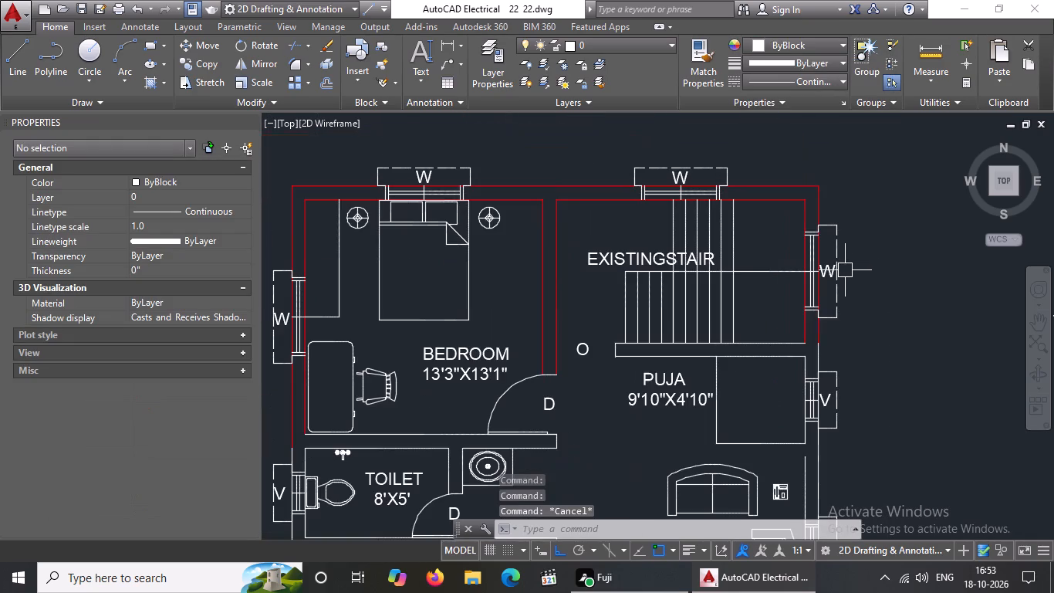
{"action": "left_click", "coordinate": [759, 341]}
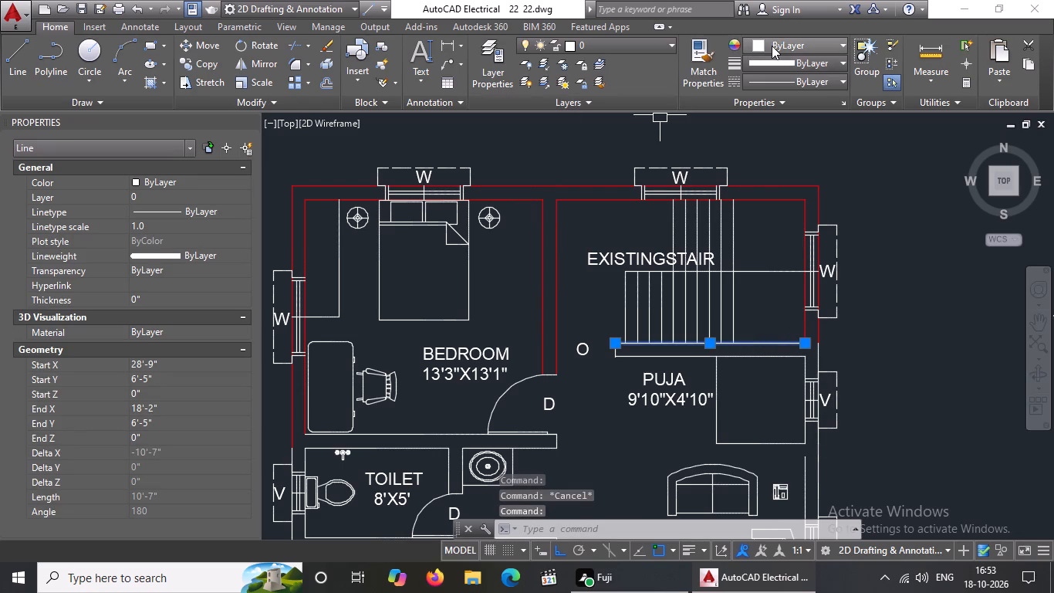
{"action": "left_click", "coordinate": [772, 45]}
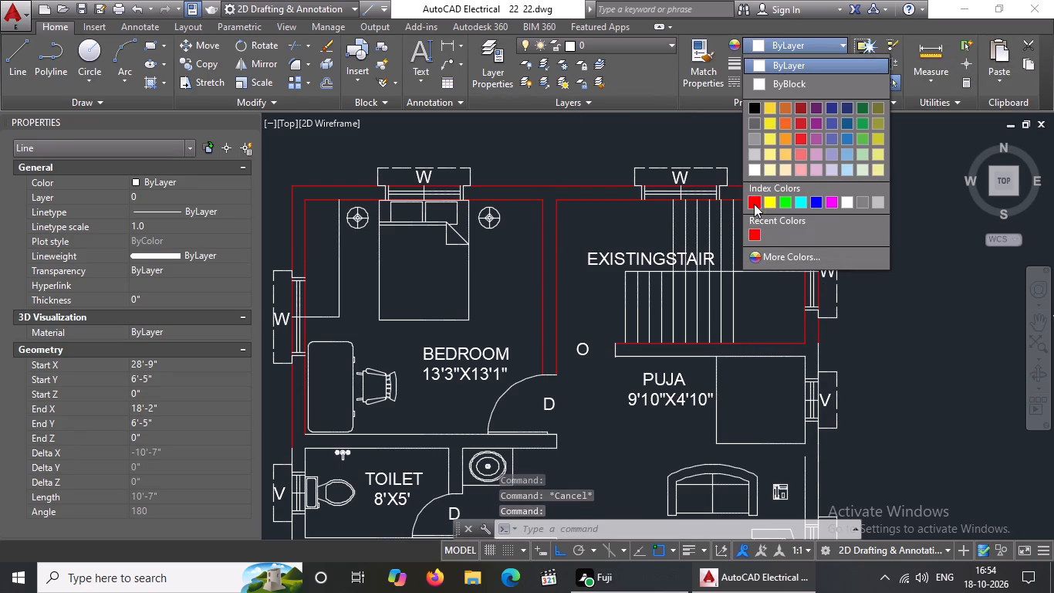
{"action": "left_click", "coordinate": [757, 236]}
{"action": "scroll", "coordinate": [643, 357], "scroll_direction": "up", "scroll_amount": 3}
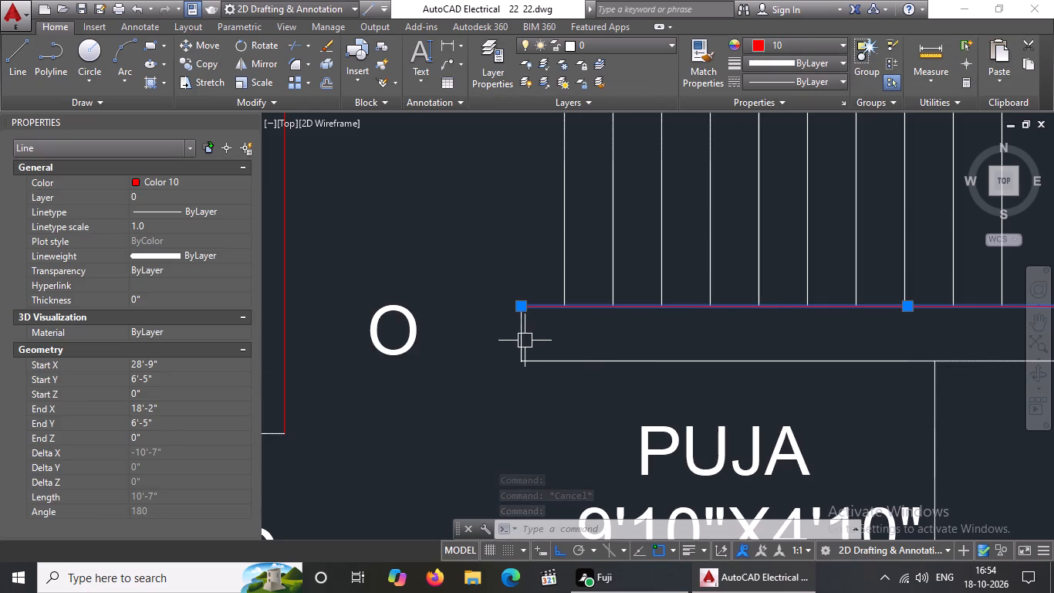
{"action": "left_click", "coordinate": [524, 341]}
{"action": "left_click", "coordinate": [779, 42]}
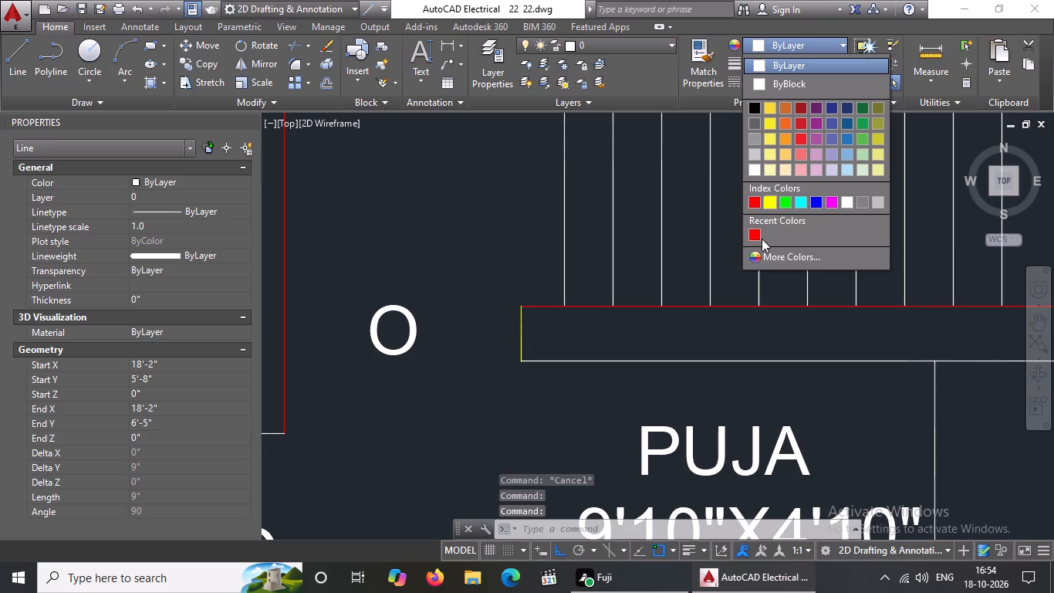
{"action": "left_click", "coordinate": [750, 234]}
{"action": "left_click", "coordinate": [646, 359]}
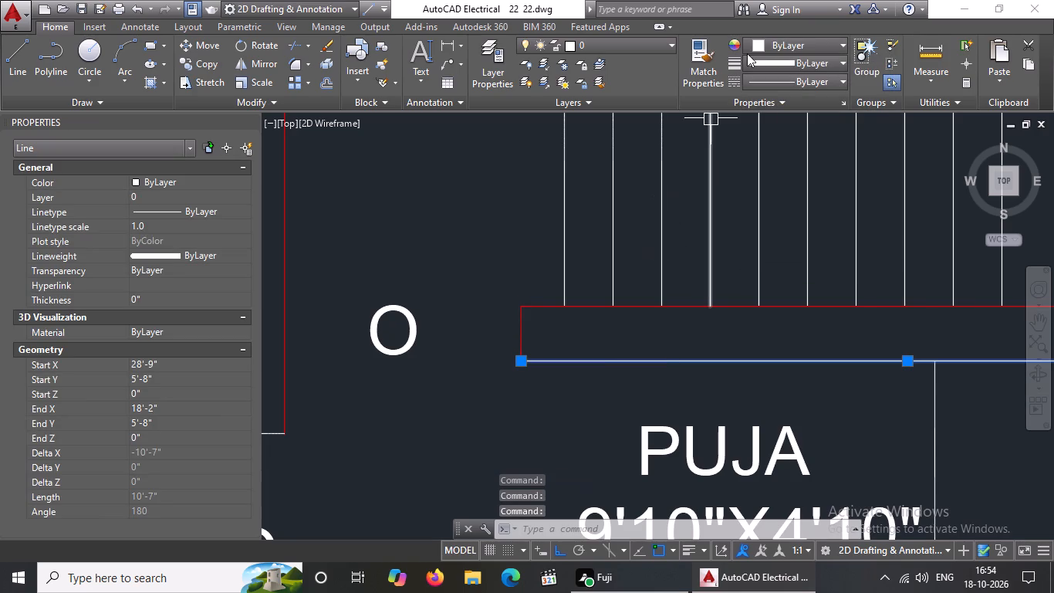
{"action": "left_click", "coordinate": [763, 44]}
{"action": "left_click", "coordinate": [753, 234]}
Set the inner and outer lines of the puja room's right wall to colour 10 and deselect.
{"action": "scroll", "coordinate": [751, 254], "scroll_direction": "down", "scroll_amount": 3}
{"action": "scroll", "coordinate": [800, 311], "scroll_direction": "down", "scroll_amount": 1}
{"action": "scroll", "coordinate": [910, 374], "scroll_direction": "up", "scroll_amount": 2}
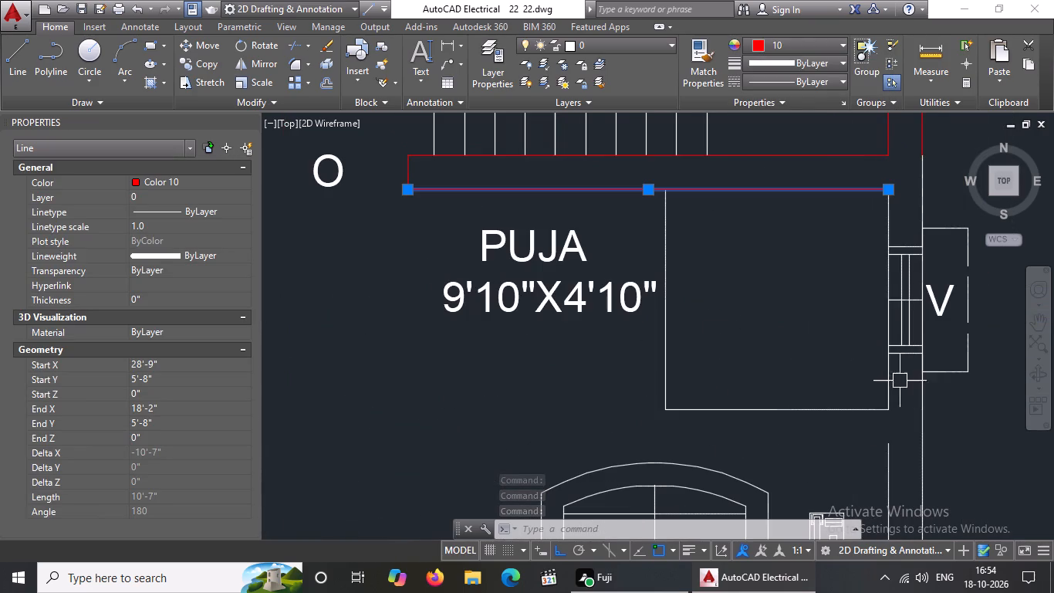
{"action": "left_click", "coordinate": [890, 381]}
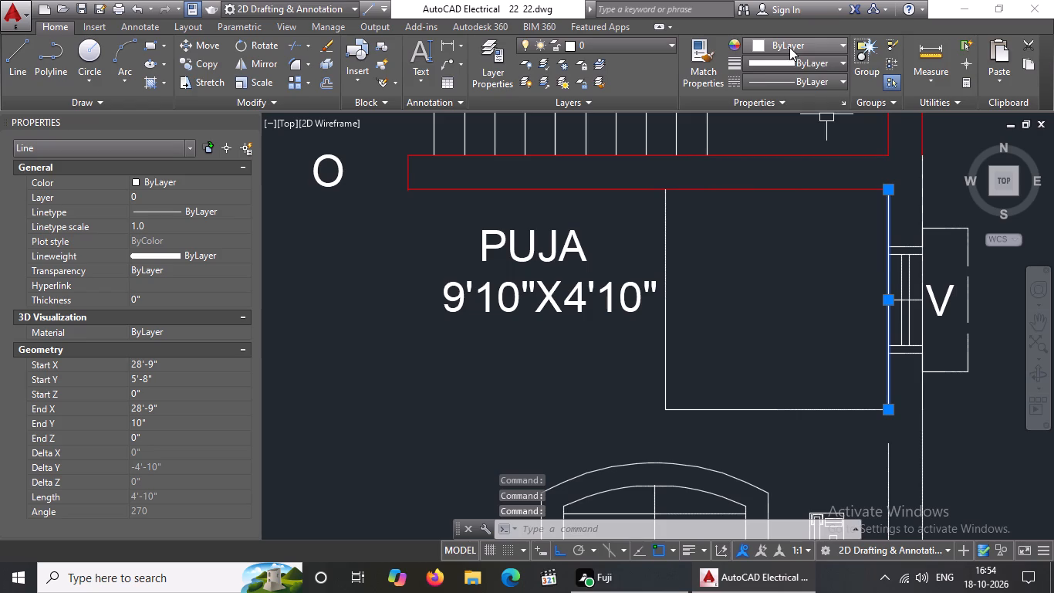
{"action": "left_click", "coordinate": [789, 48]}
{"action": "left_click", "coordinate": [750, 234]}
{"action": "scroll", "coordinate": [750, 234], "scroll_direction": "down", "scroll_amount": 2}
{"action": "scroll", "coordinate": [866, 193], "scroll_direction": "up", "scroll_amount": 2}
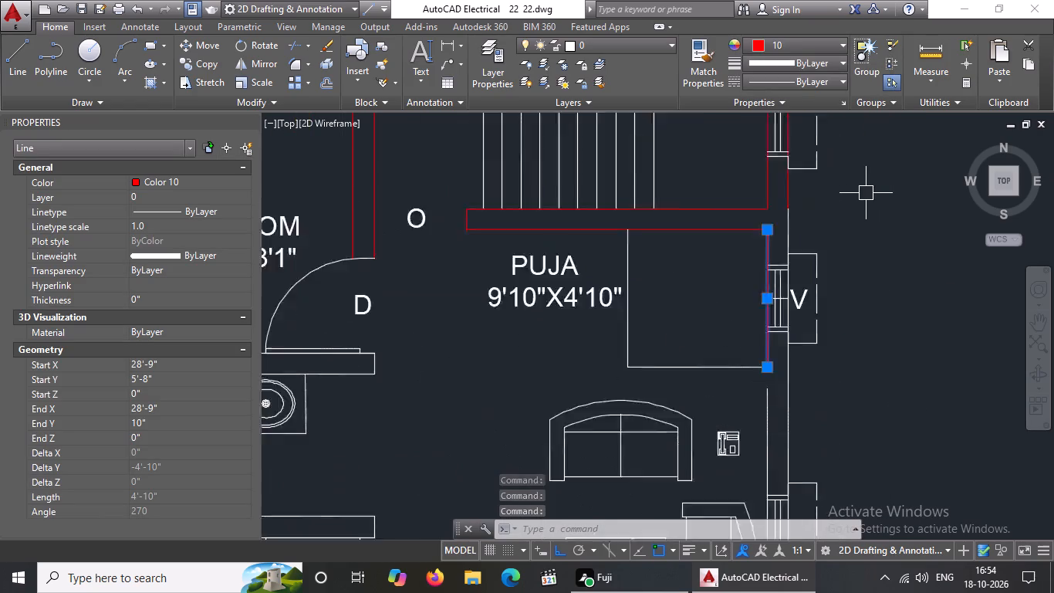
{"action": "left_click", "coordinate": [742, 256]}
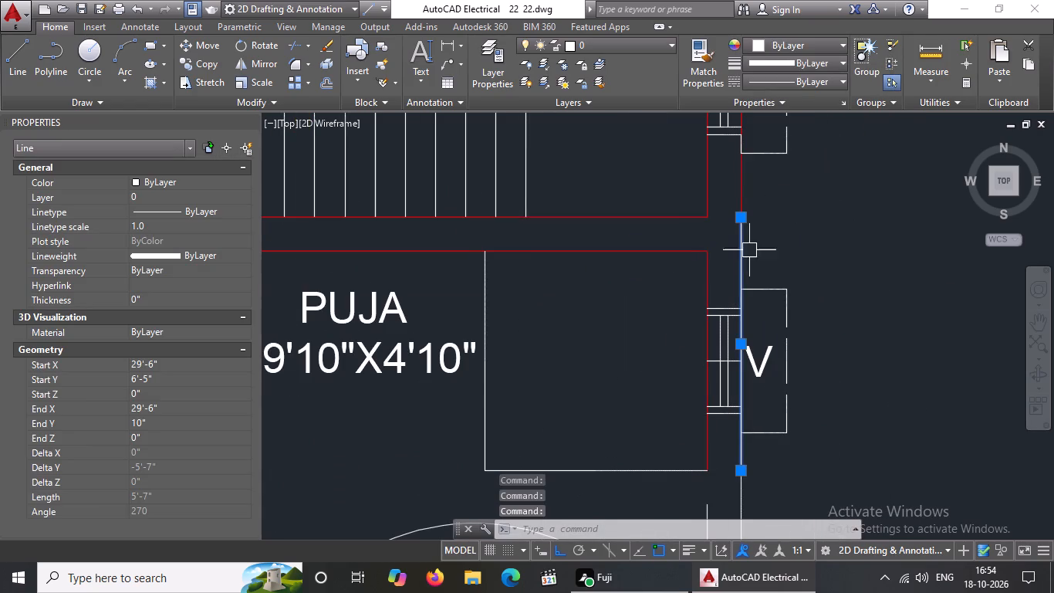
{"action": "scroll", "coordinate": [756, 242], "scroll_direction": "down", "scroll_amount": 3}
{"action": "left_click", "coordinate": [801, 42]}
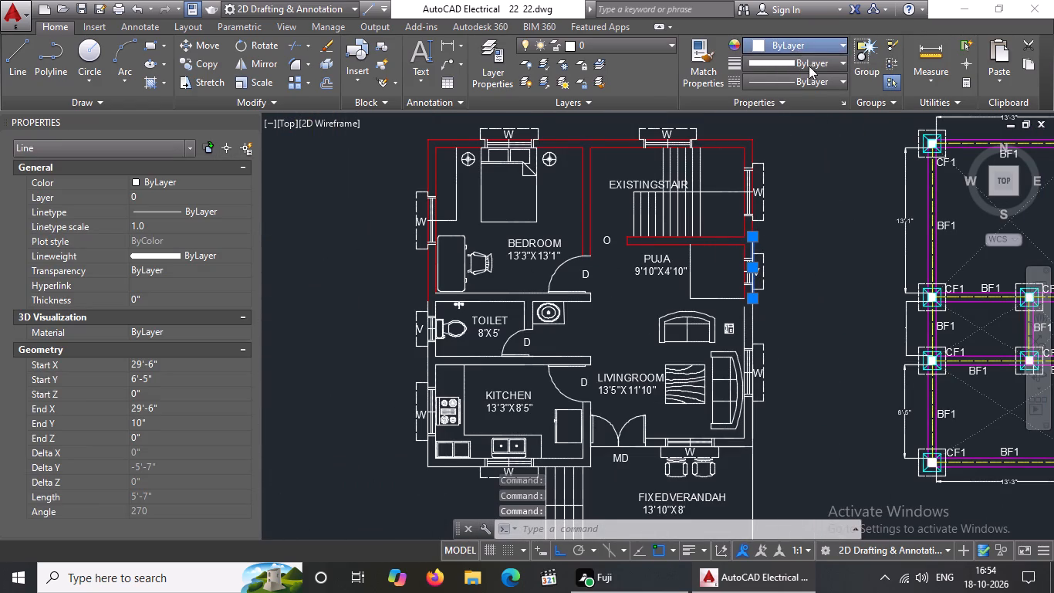
{"action": "left_click", "coordinate": [752, 232]}
{"action": "scroll", "coordinate": [801, 228], "scroll_direction": "down", "scroll_amount": 3}
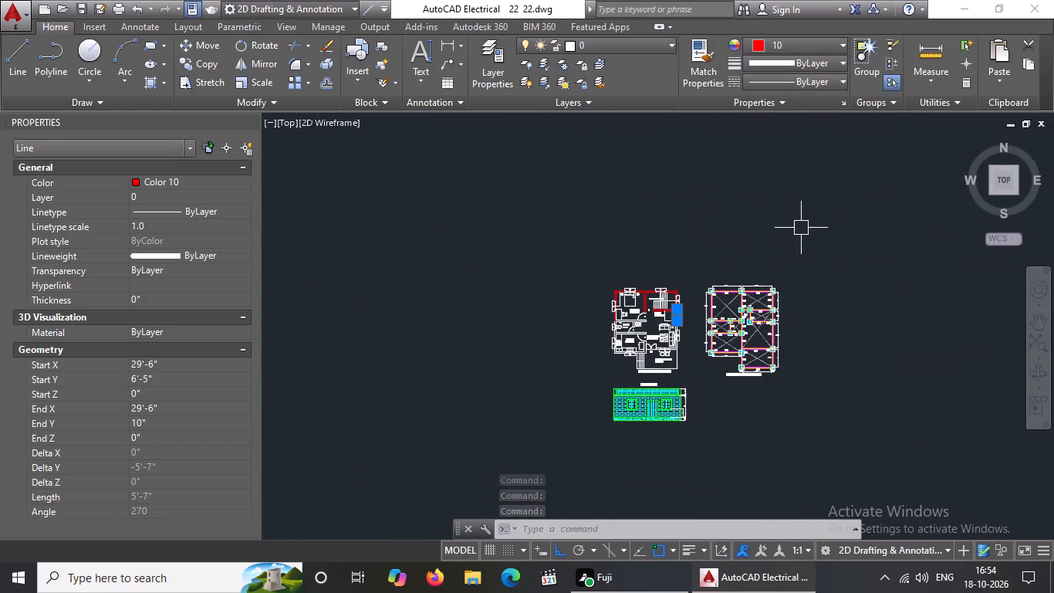
{"action": "scroll", "coordinate": [720, 370], "scroll_direction": "up", "scroll_amount": 2}
{"action": "scroll", "coordinate": [481, 245], "scroll_direction": "up", "scroll_amount": 2}
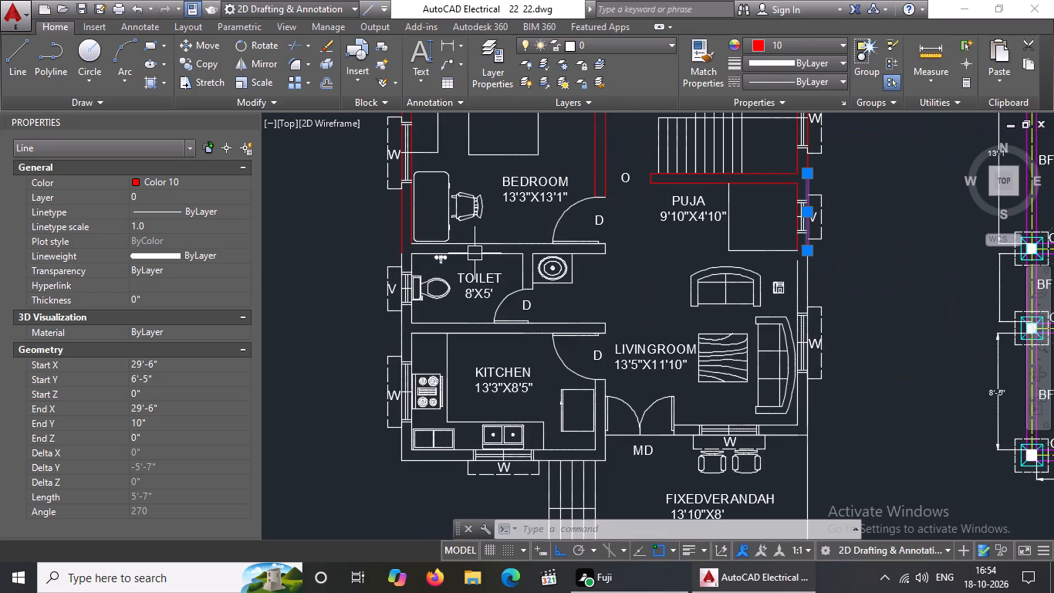
{"action": "key", "text": "Escape"}
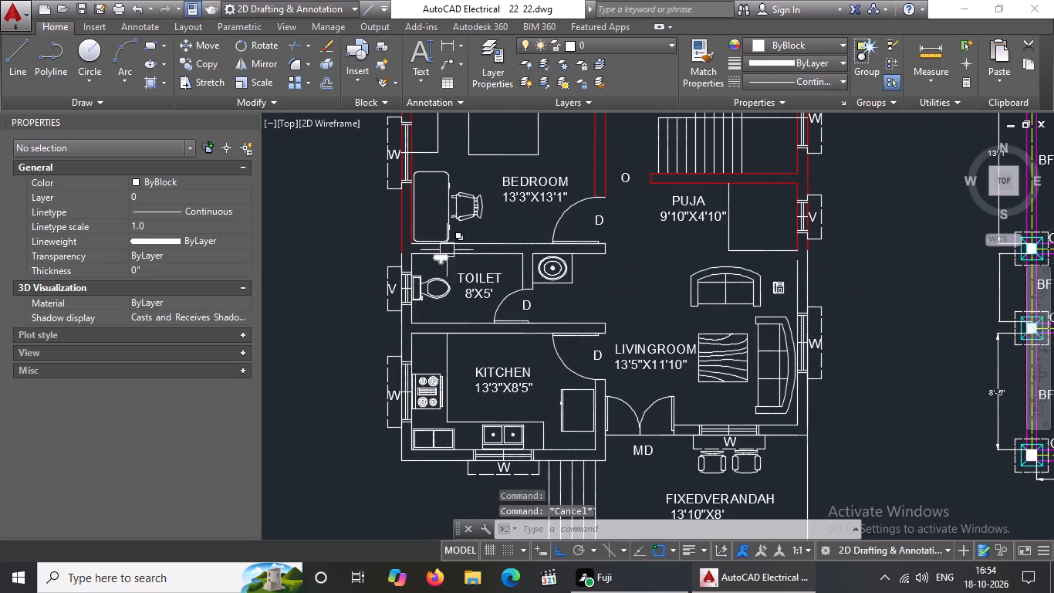
Set the bedroom's lower wall line and the wall lines above the toilet and the wash basin to colour 10.
{"action": "scroll", "coordinate": [448, 247], "scroll_direction": "up", "scroll_amount": 2}
{"action": "left_click", "coordinate": [508, 236]}
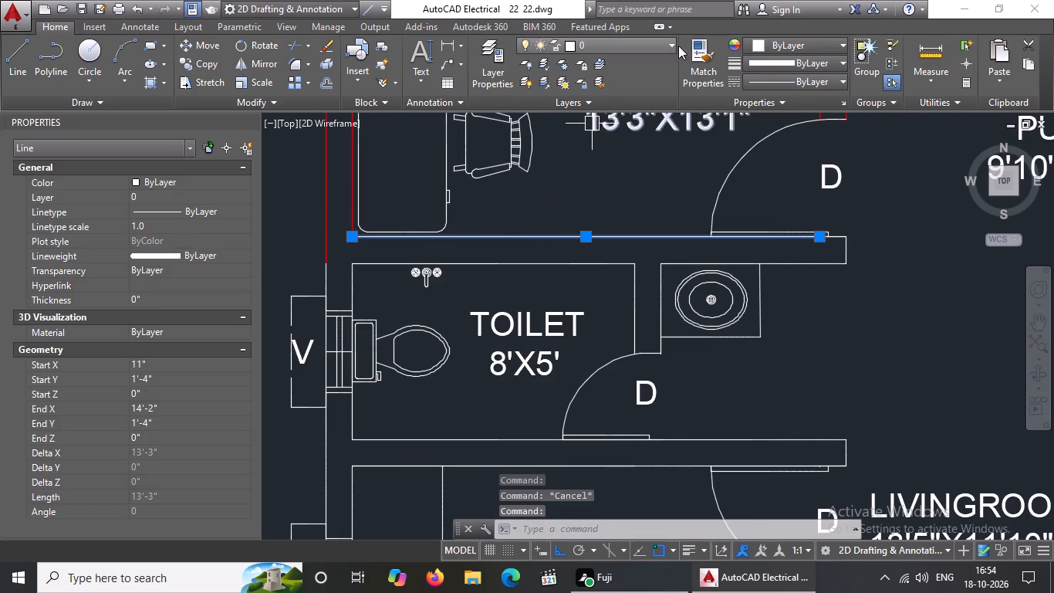
{"action": "left_click", "coordinate": [764, 42]}
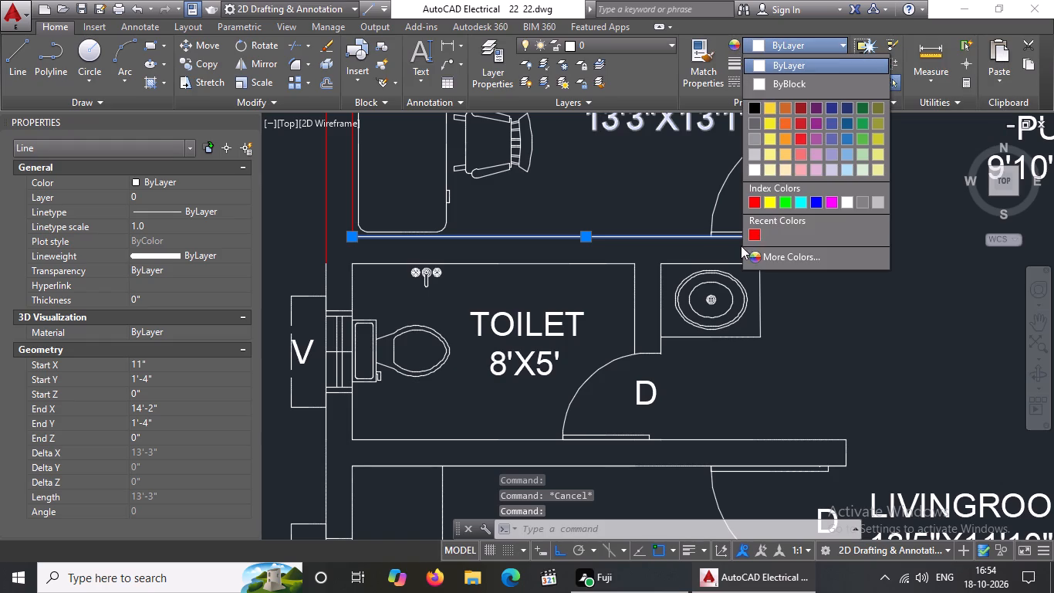
{"action": "left_click", "coordinate": [758, 234]}
{"action": "left_click", "coordinate": [514, 266]}
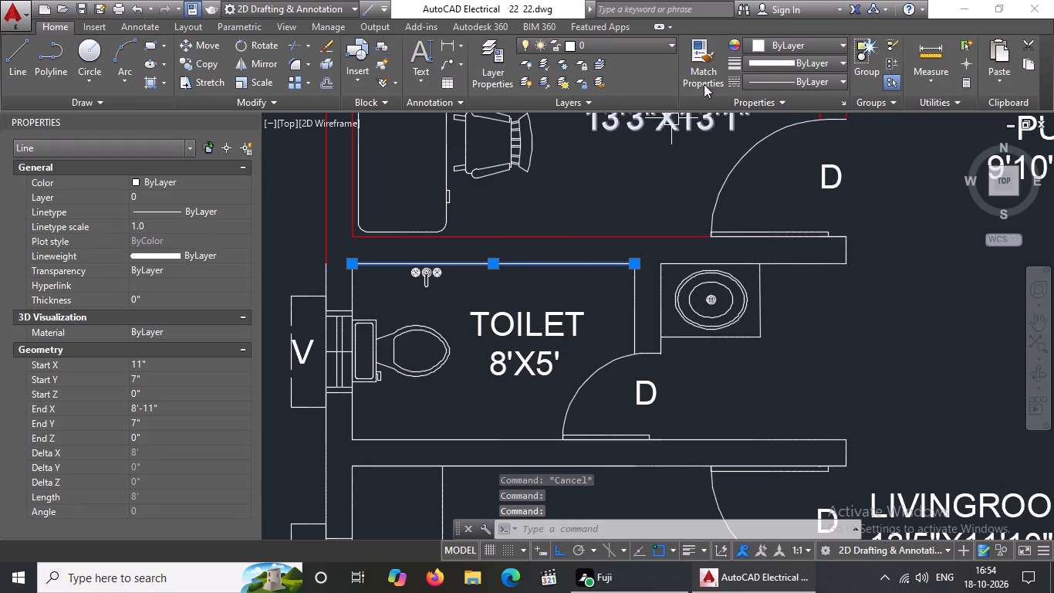
{"action": "left_click", "coordinate": [766, 41]}
{"action": "left_click", "coordinate": [746, 231]}
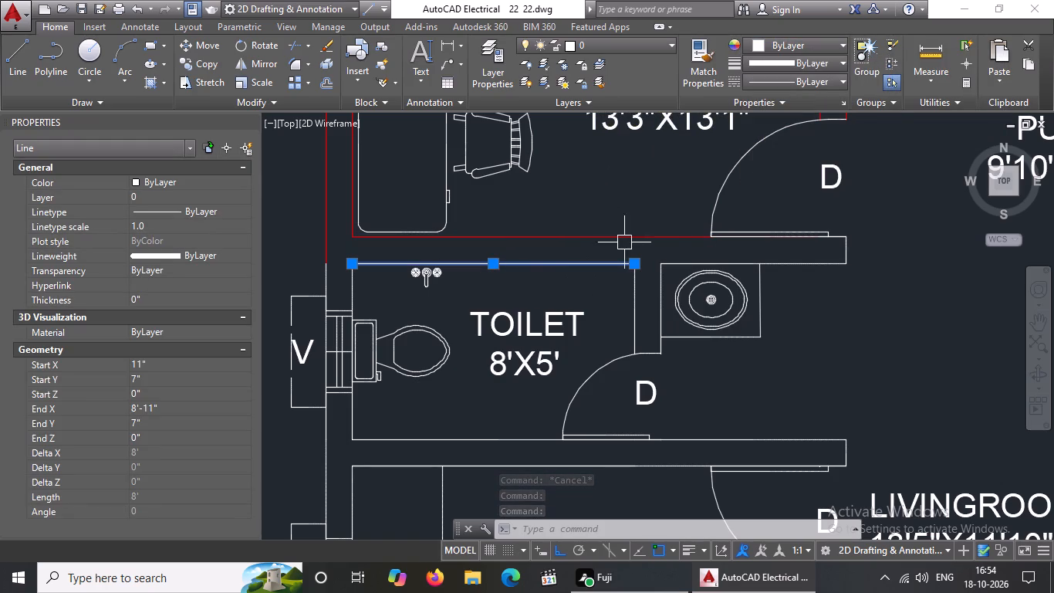
{"action": "left_click", "coordinate": [831, 39]}
{"action": "left_click", "coordinate": [752, 226]}
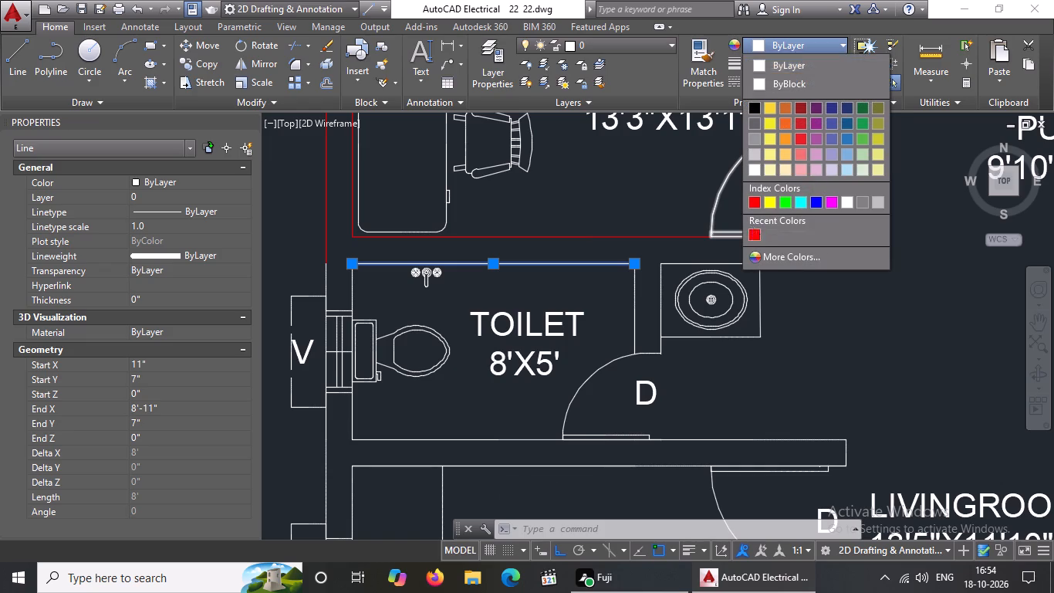
{"action": "scroll", "coordinate": [603, 249], "scroll_direction": "down", "scroll_amount": 1}
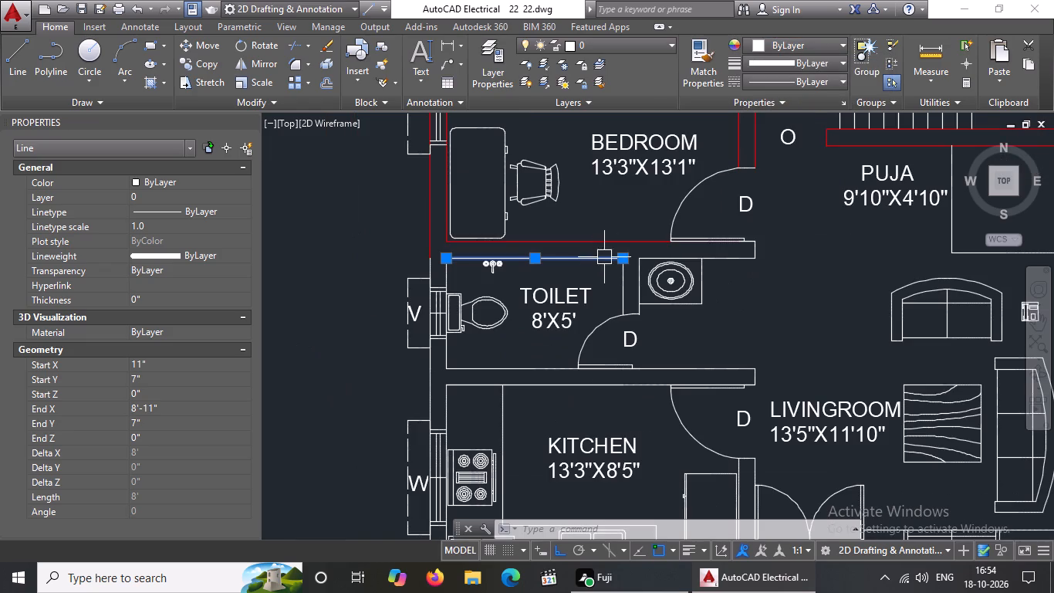
{"action": "left_click", "coordinate": [831, 46]}
{"action": "left_click", "coordinate": [752, 227]}
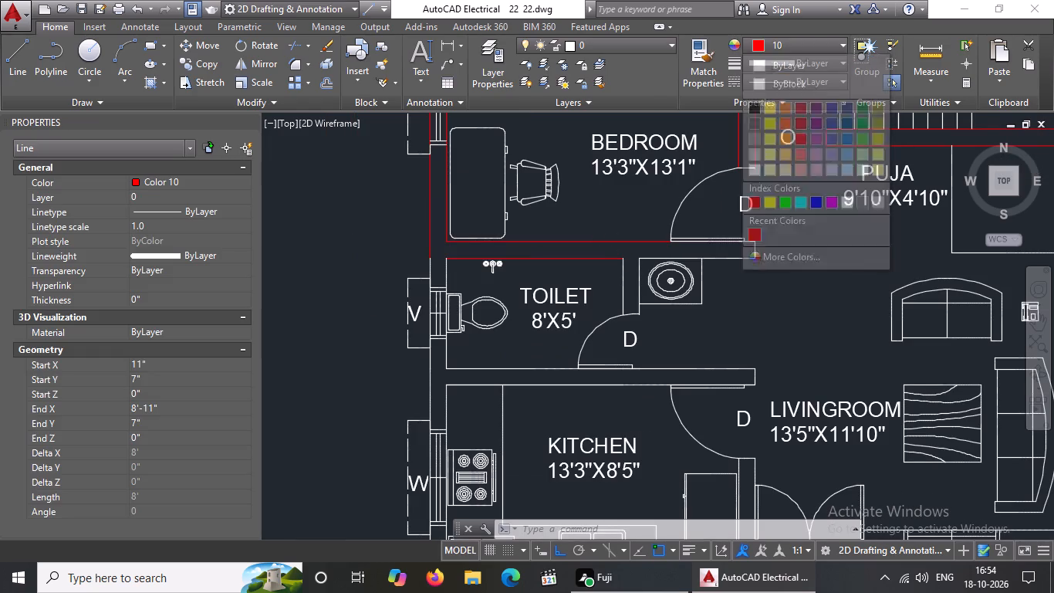
{"action": "left_click", "coordinate": [718, 259]}
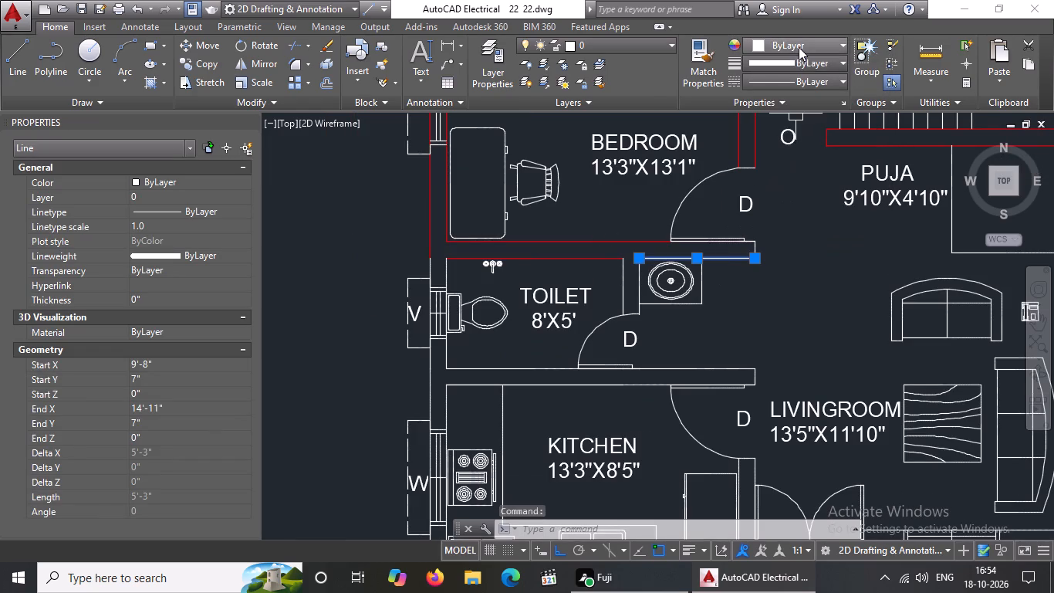
{"action": "left_click", "coordinate": [799, 47]}
{"action": "left_click", "coordinate": [754, 232]}
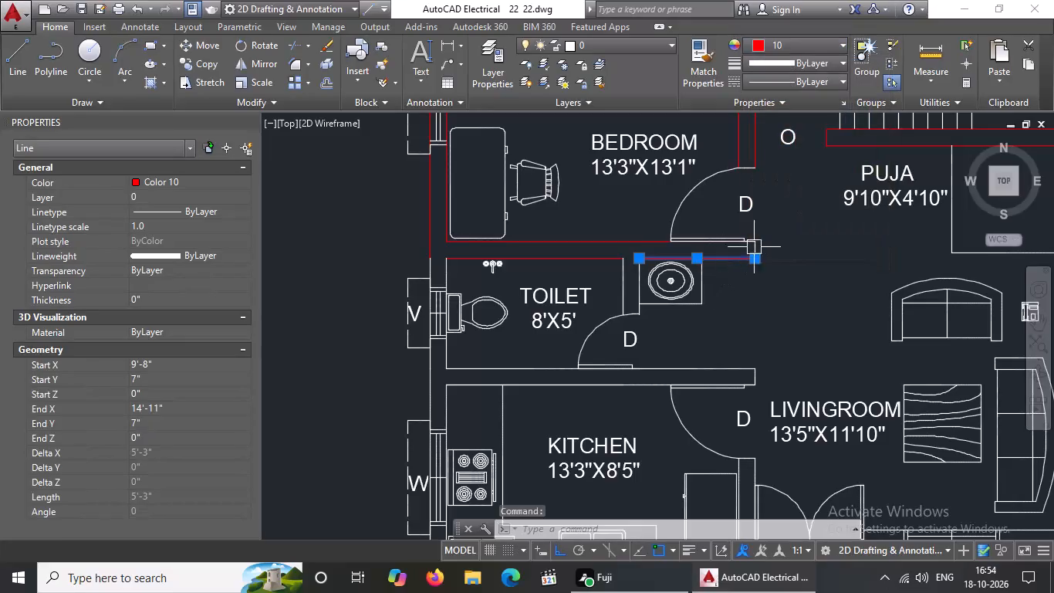
Set the bedroom door block, beside the end of the bedroom–toilet wall, to colour 10 and deselect.
{"action": "scroll", "coordinate": [758, 239], "scroll_direction": "up", "scroll_amount": 2}
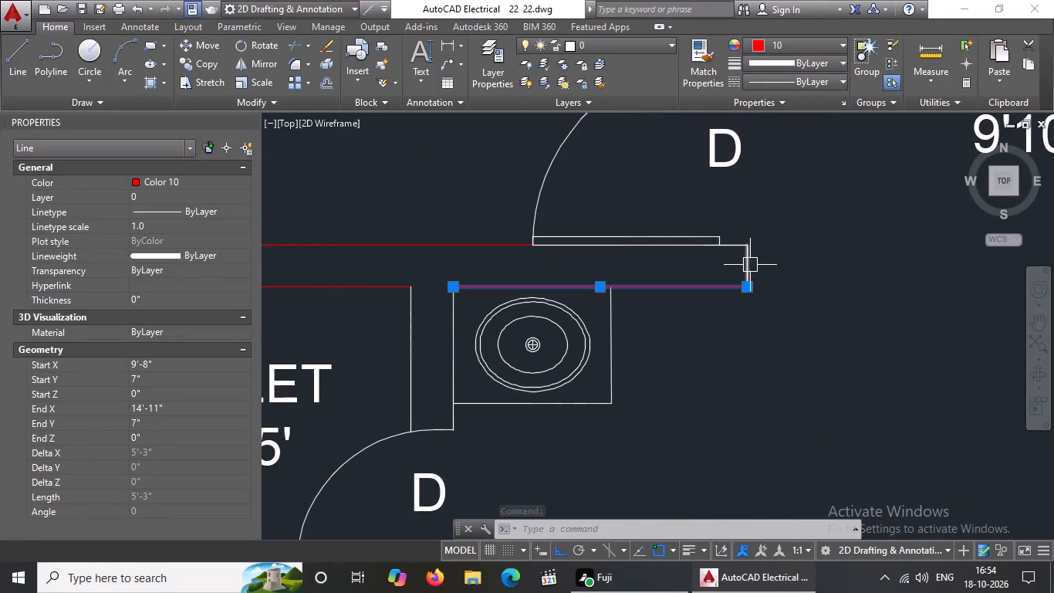
{"action": "scroll", "coordinate": [752, 262], "scroll_direction": "up", "scroll_amount": 2}
{"action": "left_click", "coordinate": [745, 269]}
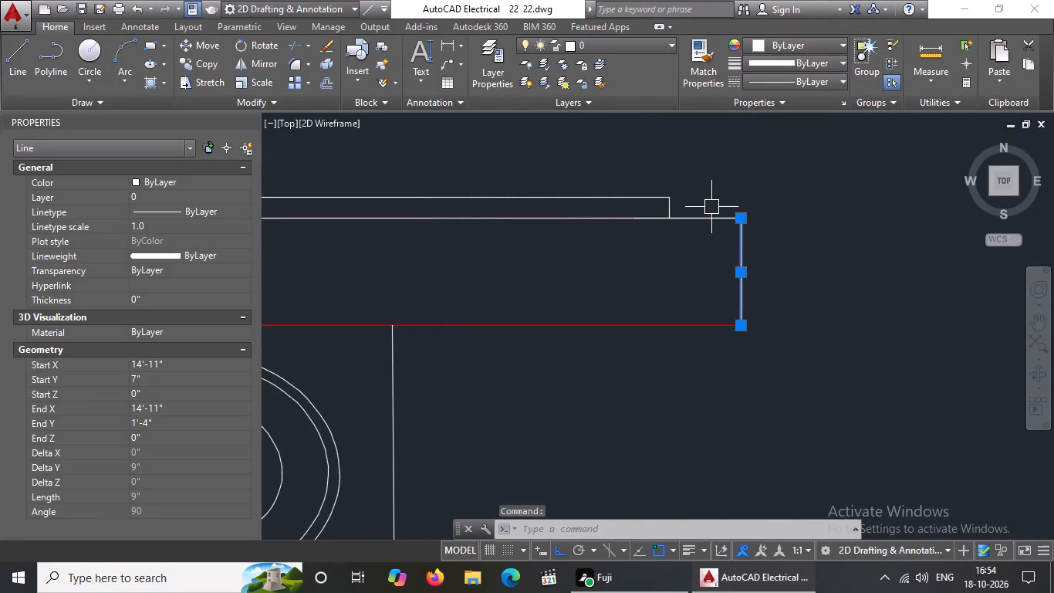
{"action": "left_click", "coordinate": [714, 217]}
{"action": "scroll", "coordinate": [721, 215], "scroll_direction": "down", "scroll_amount": 4}
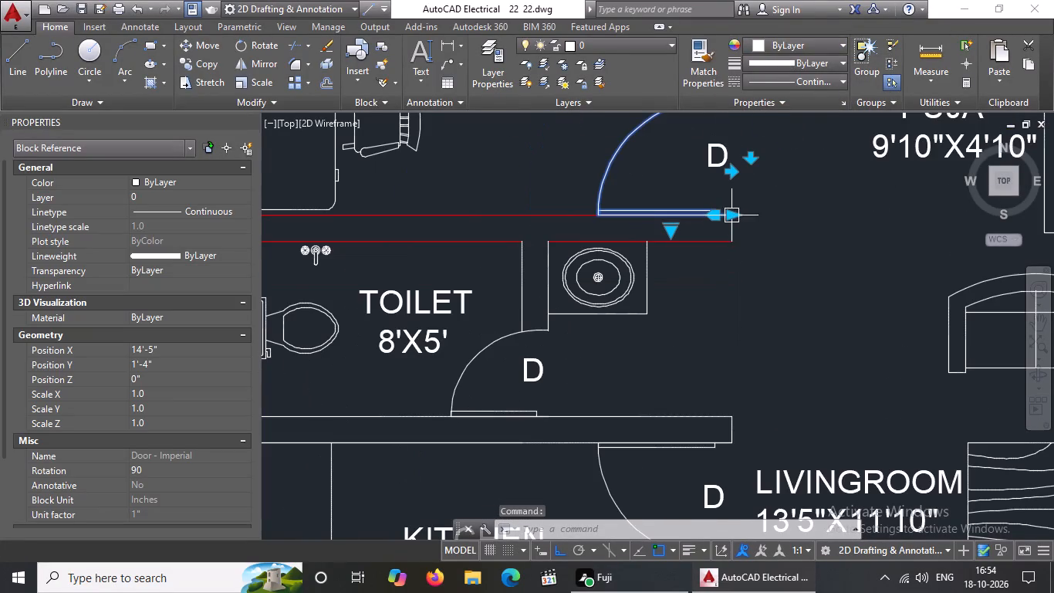
{"action": "left_click", "coordinate": [833, 43]}
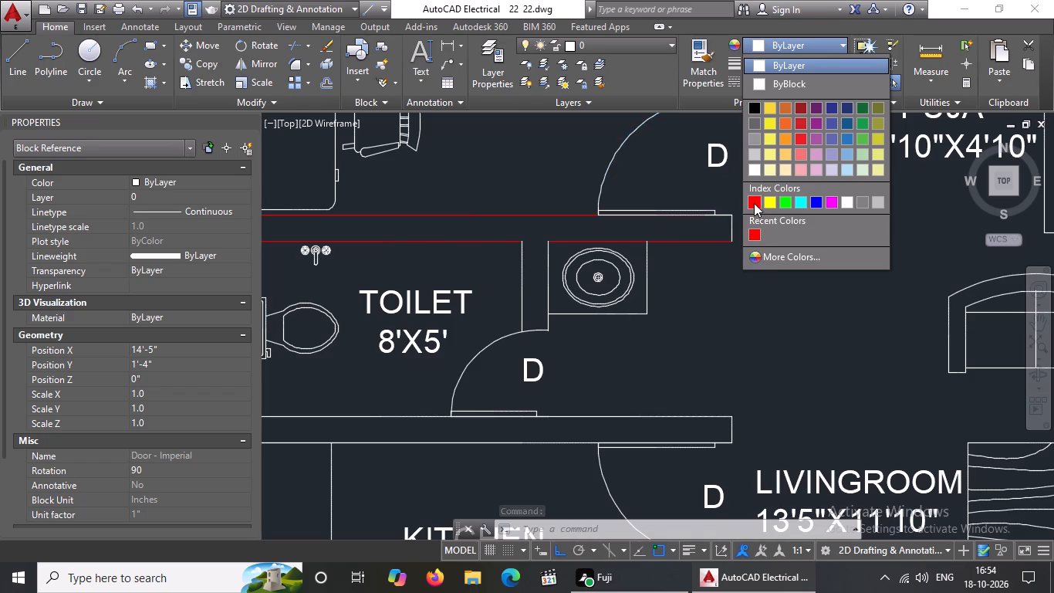
{"action": "left_click", "coordinate": [754, 235]}
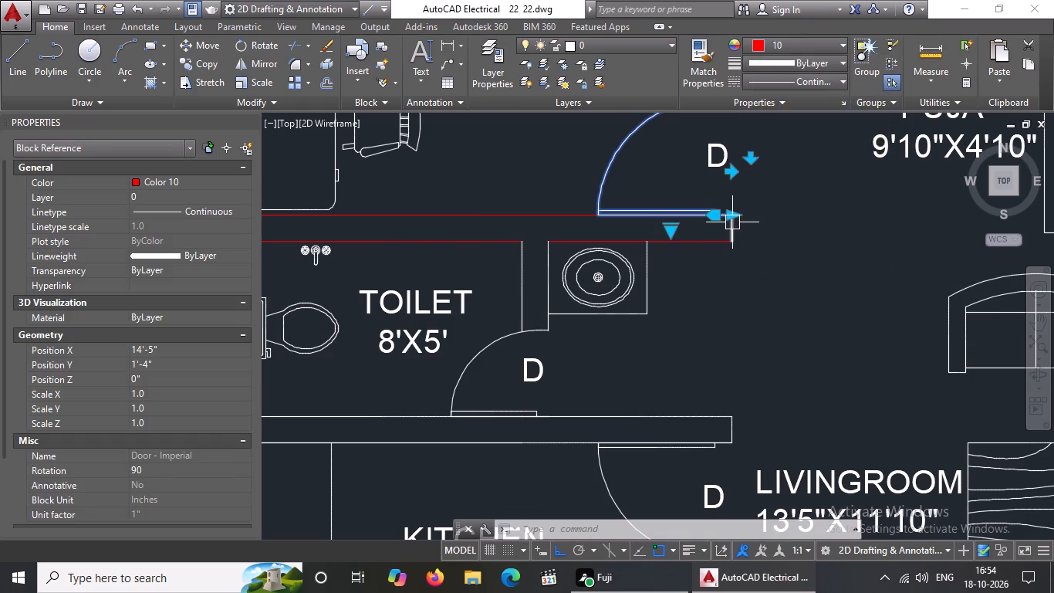
{"action": "scroll", "coordinate": [737, 232], "scroll_direction": "up", "scroll_amount": 3}
{"action": "key", "text": "Escape"}
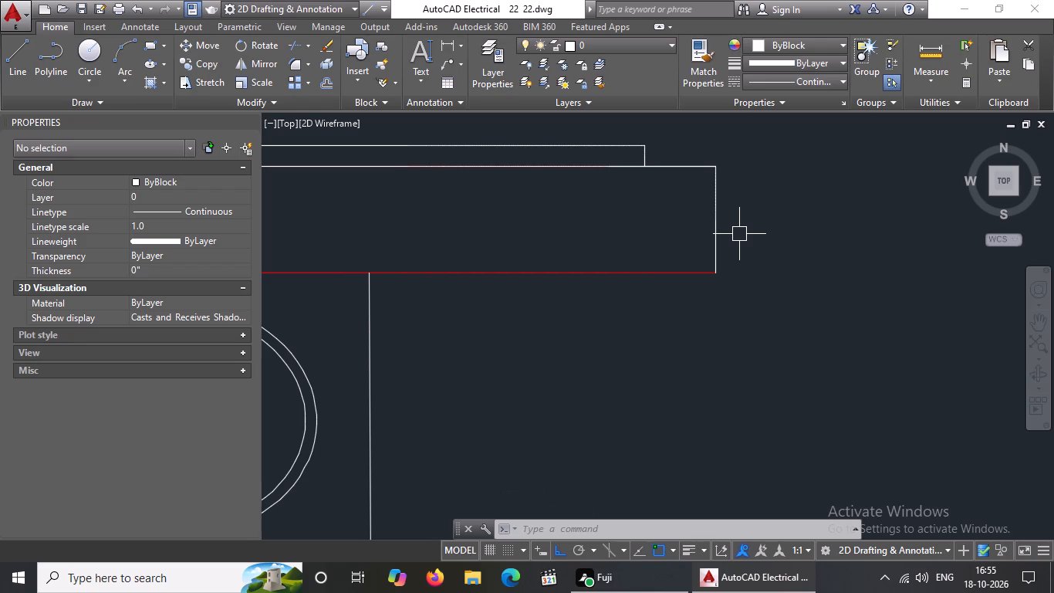
Set the short end line of the wall between the bedroom and the wash basin to colour 10.
{"action": "scroll", "coordinate": [702, 199], "scroll_direction": "down", "scroll_amount": 3}
{"action": "scroll", "coordinate": [704, 205], "scroll_direction": "up", "scroll_amount": 2}
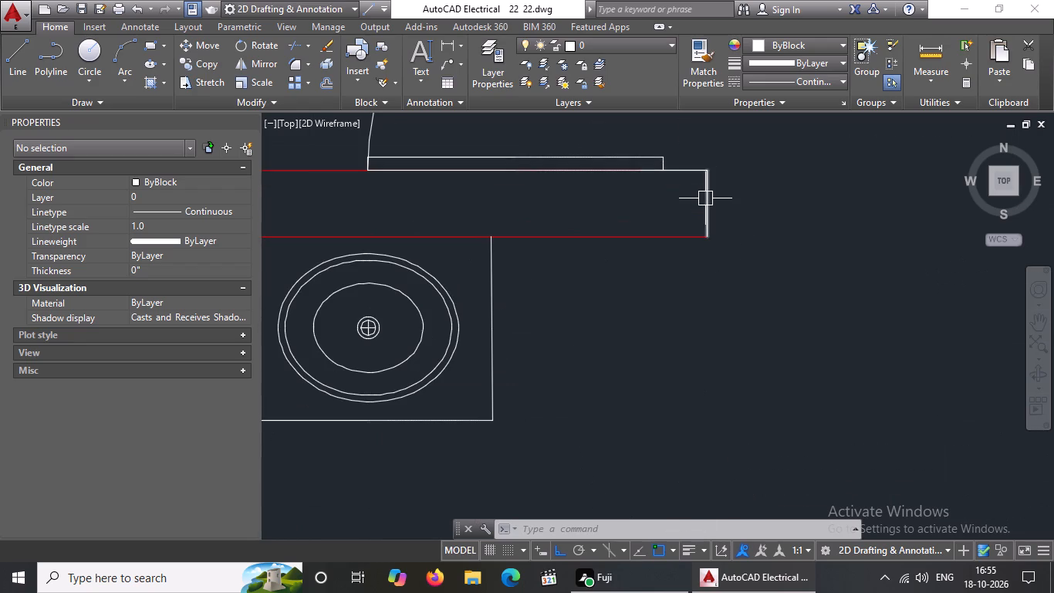
{"action": "left_click", "coordinate": [705, 198]}
{"action": "left_click", "coordinate": [782, 44]}
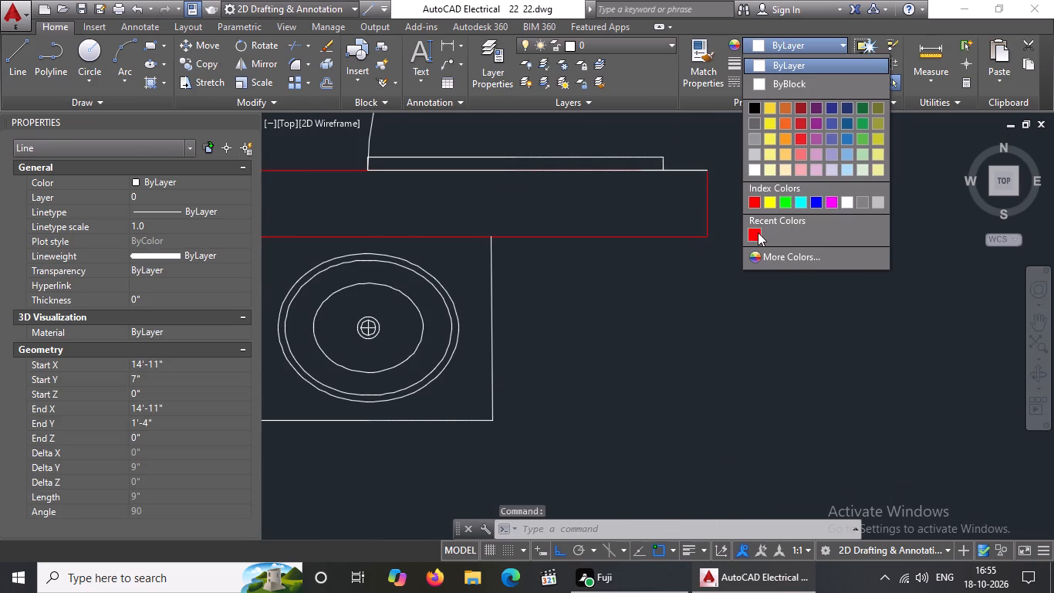
{"action": "left_click", "coordinate": [758, 232]}
Set the toilet's outer and inner left wall lines and its inner right wall line to colour 10.
{"action": "scroll", "coordinate": [703, 202], "scroll_direction": "down", "scroll_amount": 3}
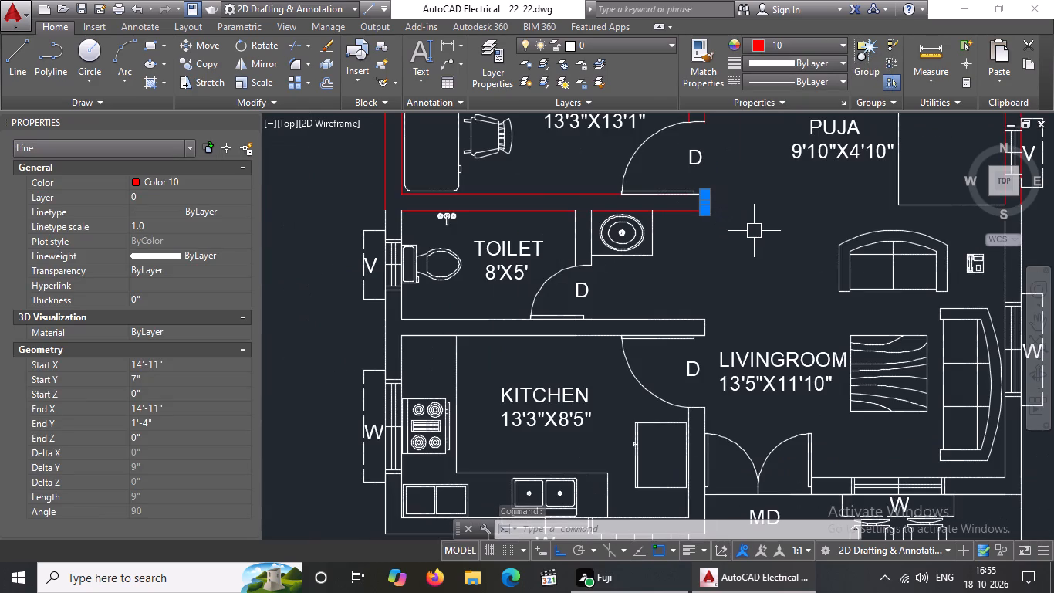
{"action": "scroll", "coordinate": [754, 231], "scroll_direction": "down", "scroll_amount": 1}
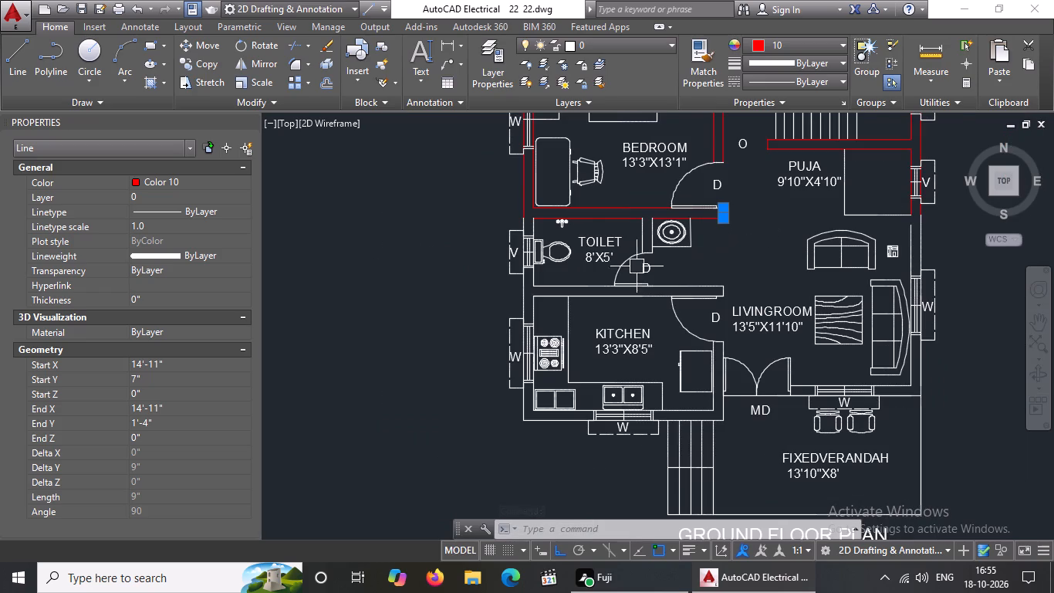
{"action": "scroll", "coordinate": [545, 269], "scroll_direction": "up", "scroll_amount": 2}
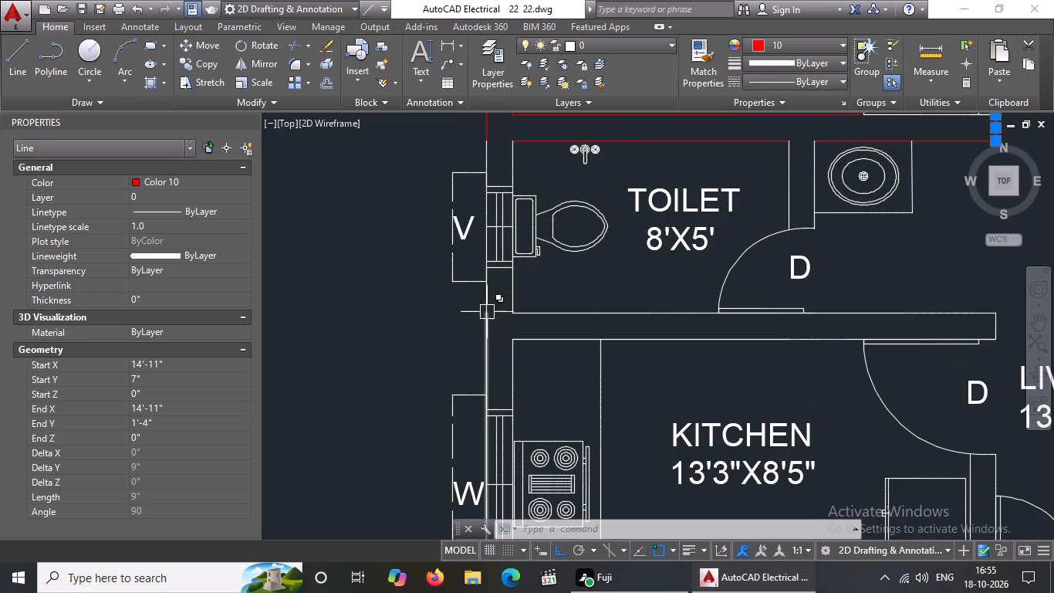
{"action": "left_click", "coordinate": [492, 299]}
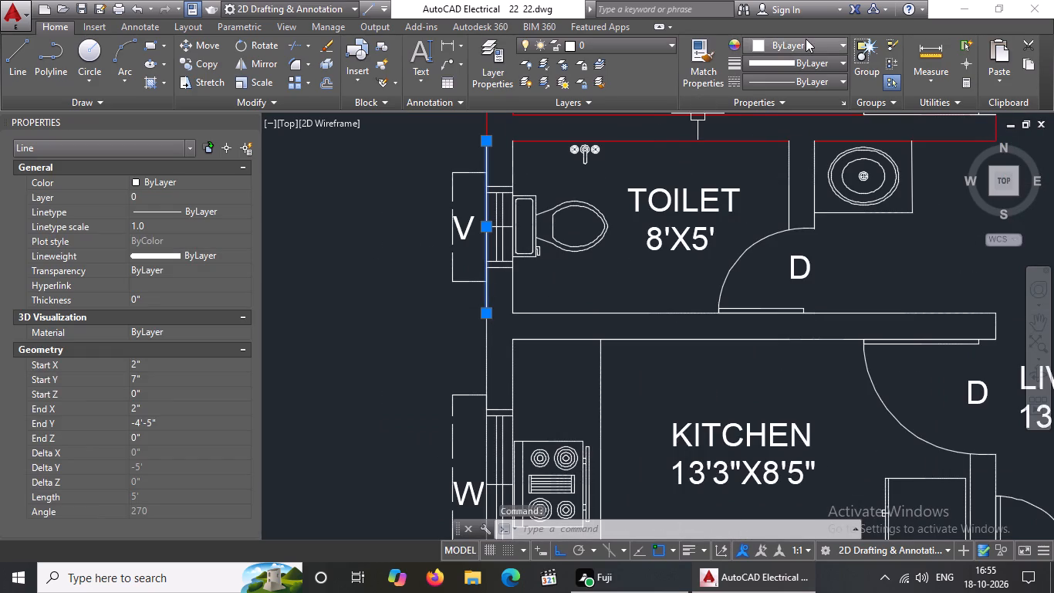
{"action": "left_click", "coordinate": [807, 43]}
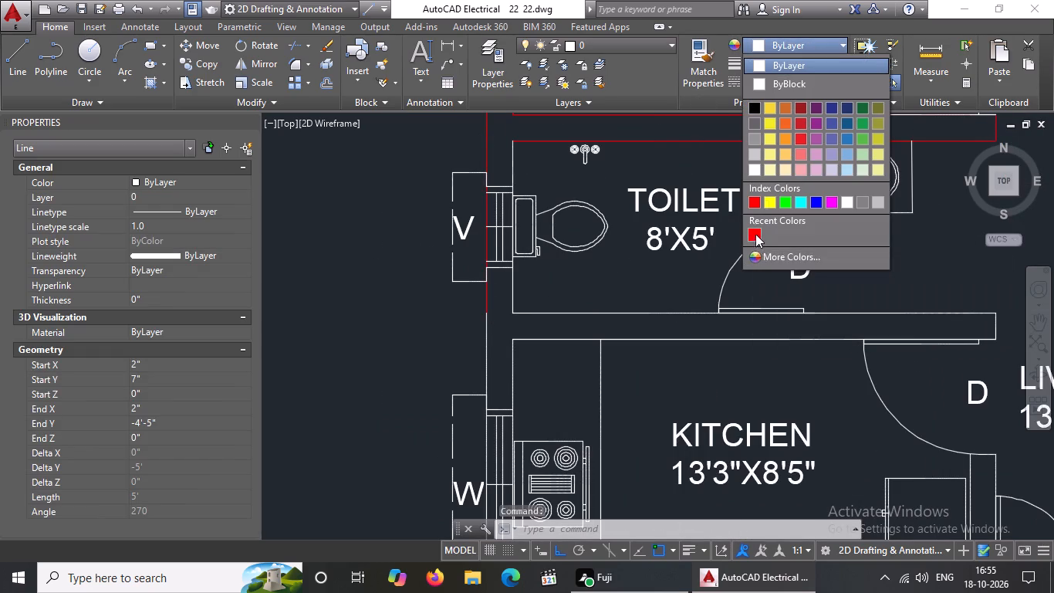
{"action": "left_click", "coordinate": [755, 234]}
{"action": "left_click", "coordinate": [795, 178]}
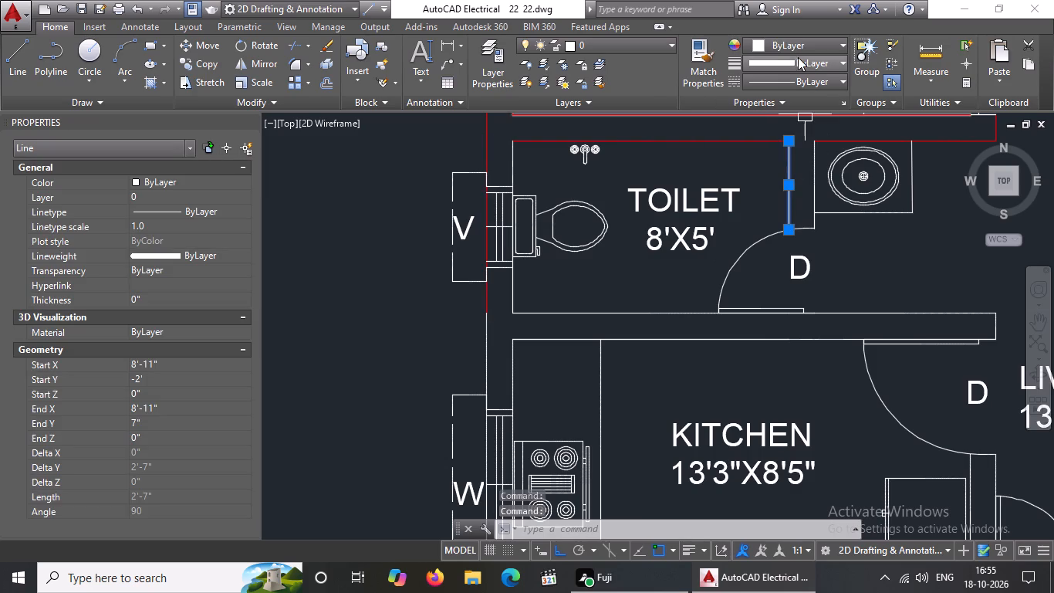
{"action": "left_click", "coordinate": [798, 49]}
{"action": "left_click", "coordinate": [758, 231]}
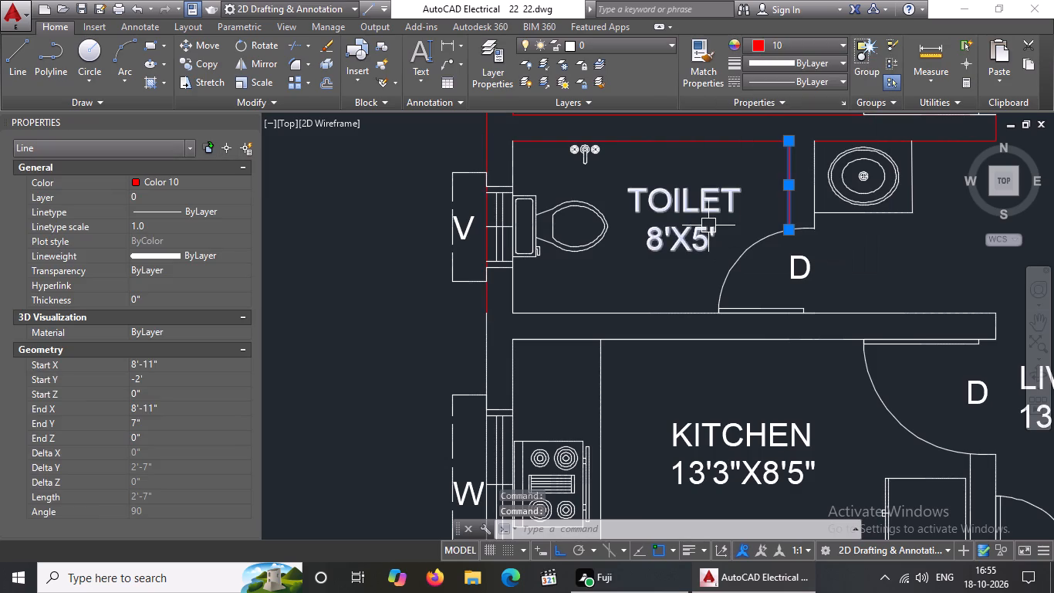
{"action": "left_click", "coordinate": [512, 301]}
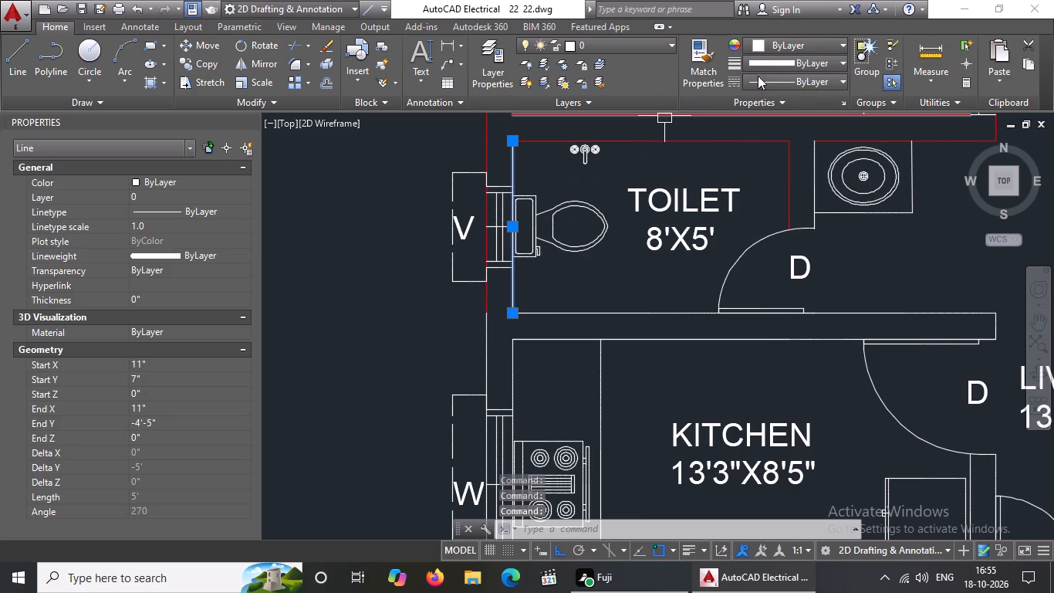
{"action": "left_click", "coordinate": [796, 42]}
{"action": "left_click", "coordinate": [755, 239]}
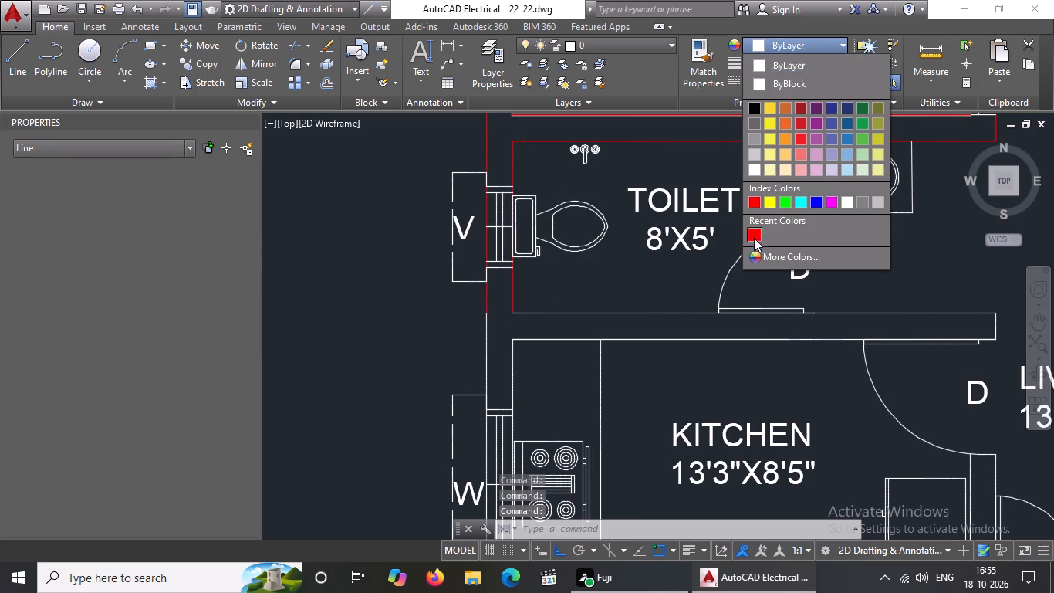
{"action": "scroll", "coordinate": [771, 220], "scroll_direction": "down", "scroll_amount": 2}
{"action": "scroll", "coordinate": [798, 208], "scroll_direction": "up", "scroll_amount": 2}
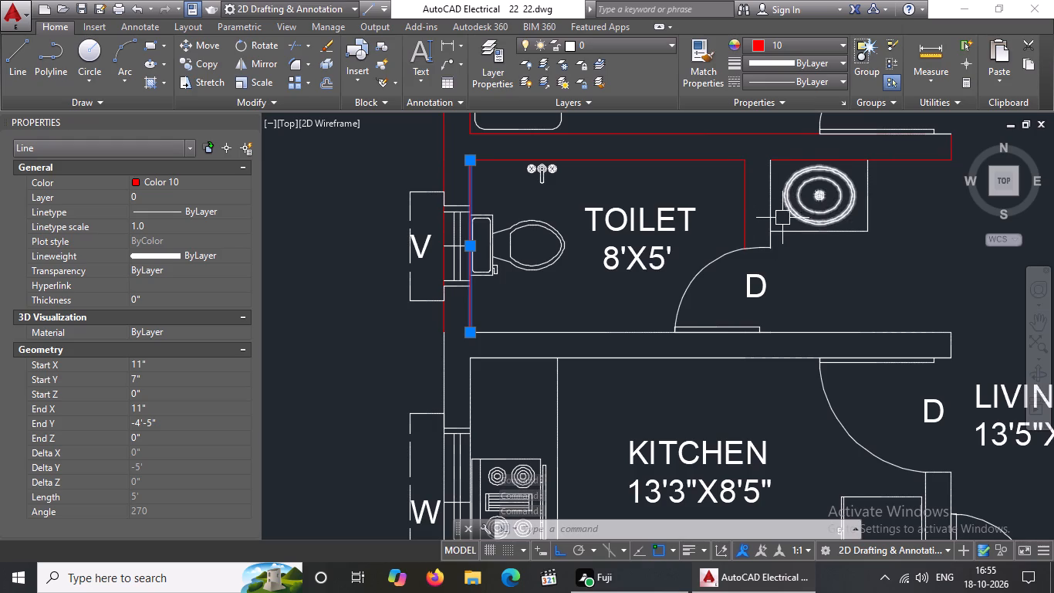
Set the short wall line between the toilet and the wash basin, on the basin side, to colour 10.
{"action": "left_click", "coordinate": [769, 218]}
{"action": "left_click", "coordinate": [808, 42]}
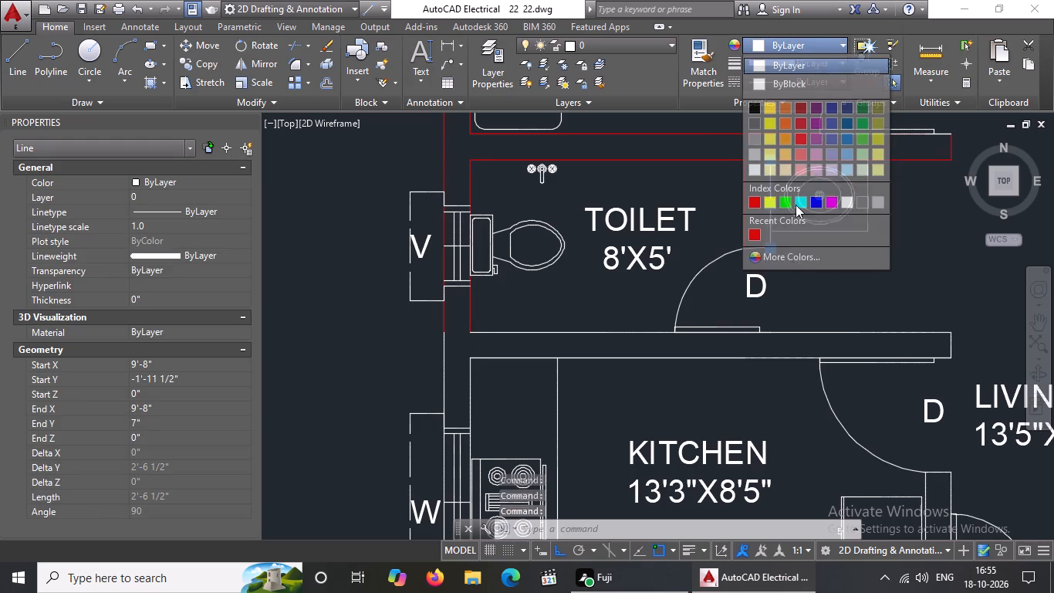
{"action": "left_click", "coordinate": [757, 234]}
Delete the living room's inner wall line along the window side, behind the sofa.
{"action": "scroll", "coordinate": [775, 223], "scroll_direction": "down", "scroll_amount": 2}
{"action": "middle_click_drag", "start_coordinate": [818, 228], "coordinate": [808, 231]}
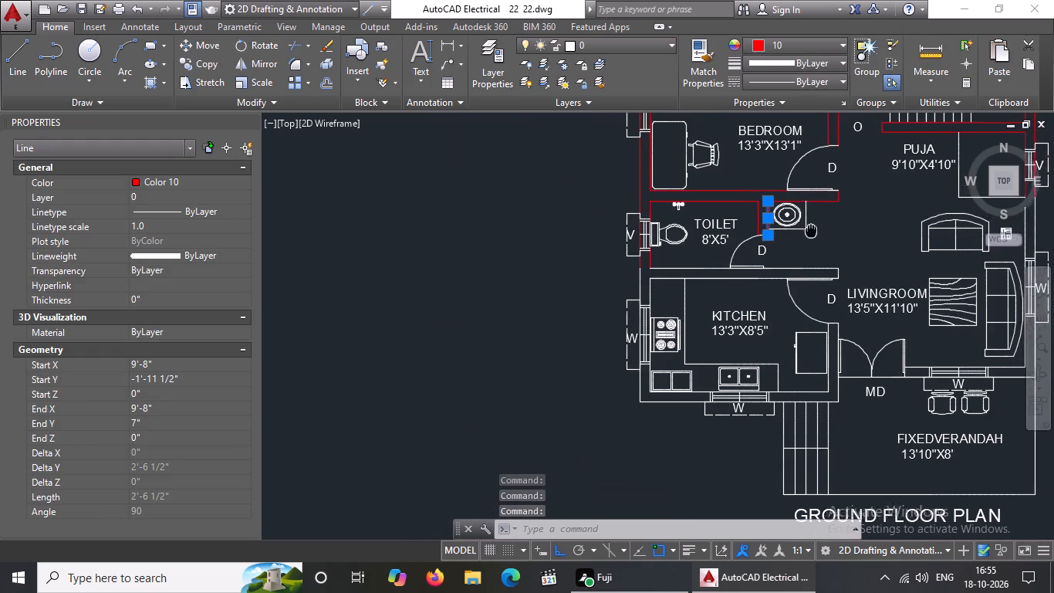
{"action": "middle_click_drag", "start_coordinate": [808, 231], "coordinate": [643, 266]}
{"action": "scroll", "coordinate": [847, 271], "scroll_direction": "up", "scroll_amount": 1}
{"action": "scroll", "coordinate": [841, 223], "scroll_direction": "down", "scroll_amount": 1}
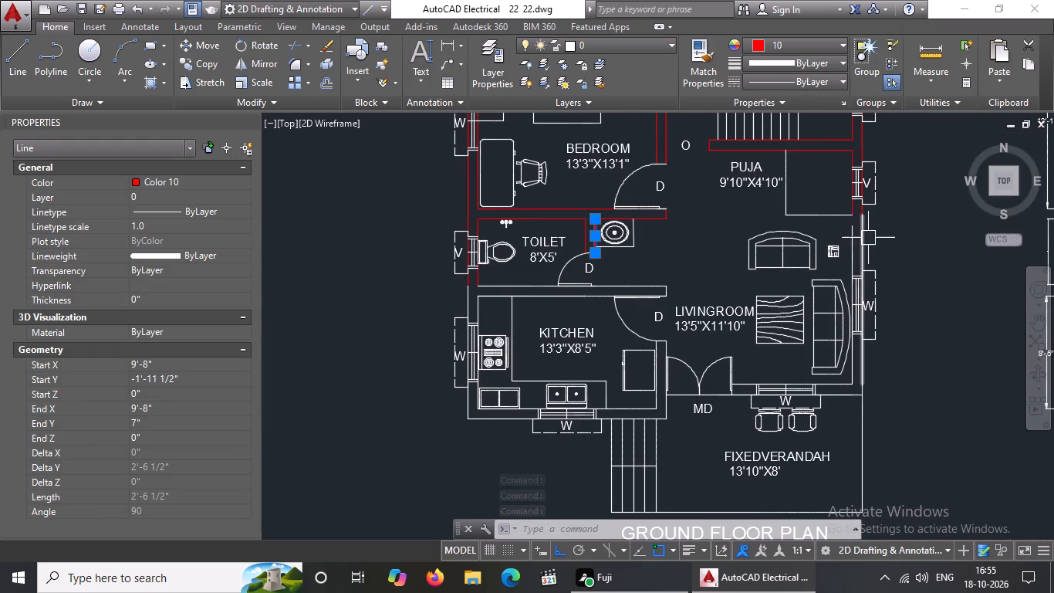
{"action": "scroll", "coordinate": [856, 255], "scroll_direction": "up", "scroll_amount": 2}
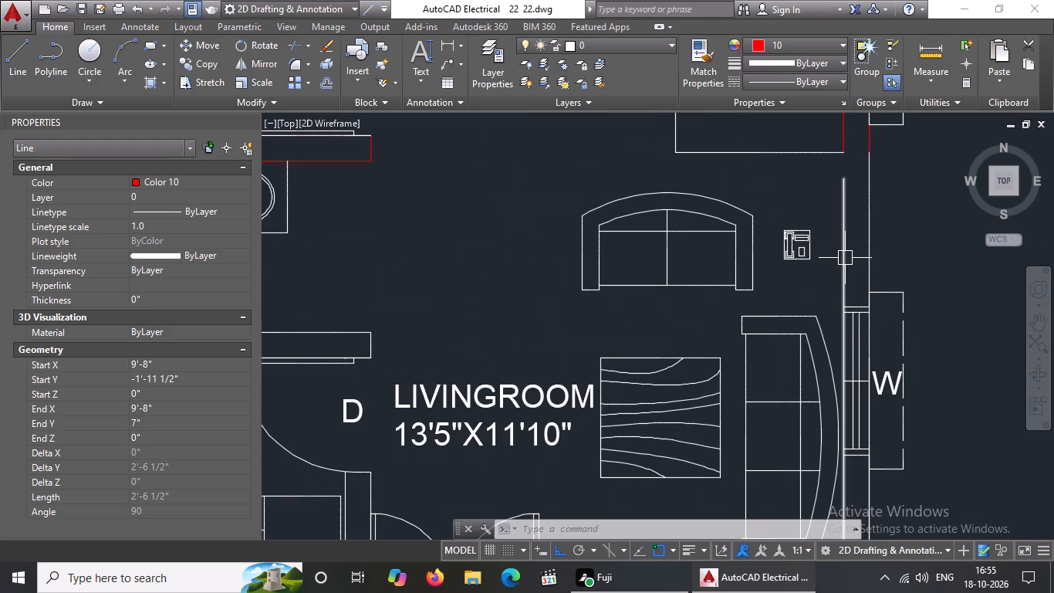
{"action": "left_click", "coordinate": [845, 258]}
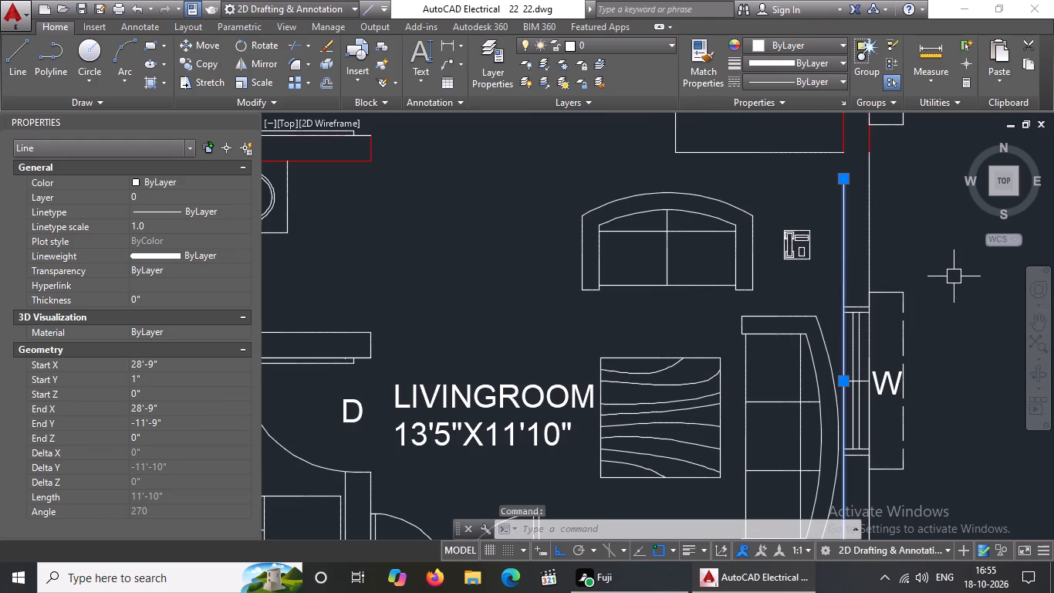
{"action": "key", "text": "Delete"}
Offset the living room's outer window-side wall line 9" inward to redraw the inner wall line.
{"action": "scroll", "coordinate": [954, 276], "scroll_direction": "down", "scroll_amount": 2}
{"action": "middle_click_drag", "start_coordinate": [958, 295], "coordinate": [903, 271]}
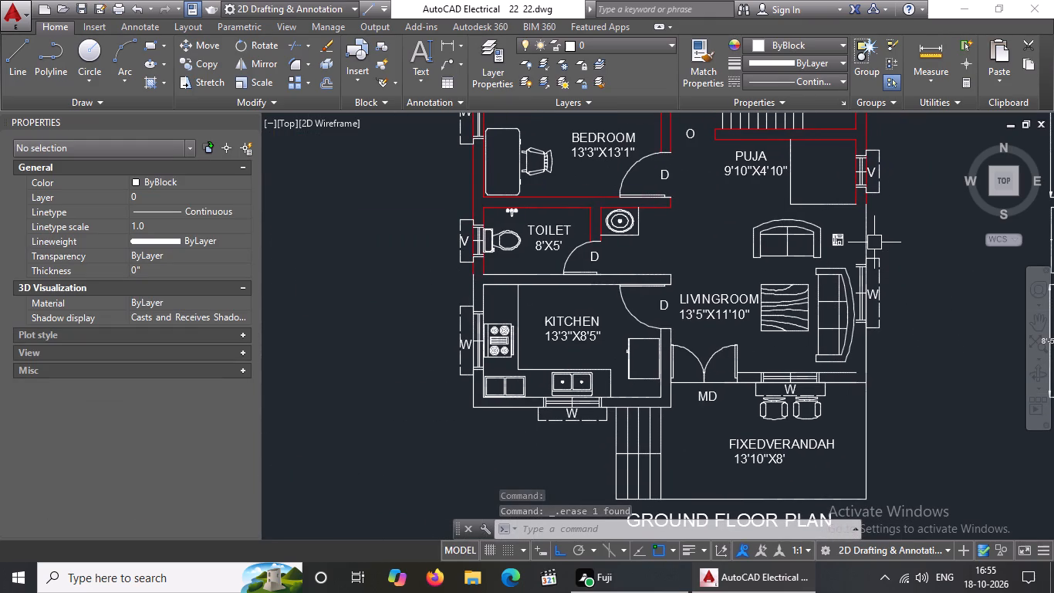
{"action": "key", "text": "Escape"}
{"action": "key", "text": "o"}
{"action": "key", "text": "Return"}
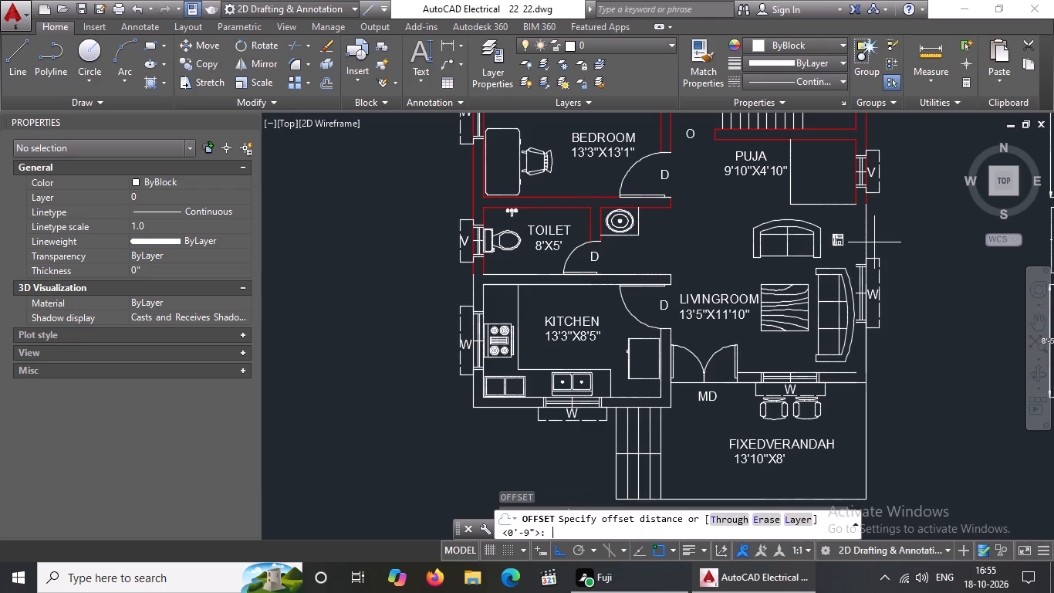
{"action": "key", "text": "9"}
{"action": "key", "text": "shift+quotedbl"}
{"action": "key", "text": "Return"}
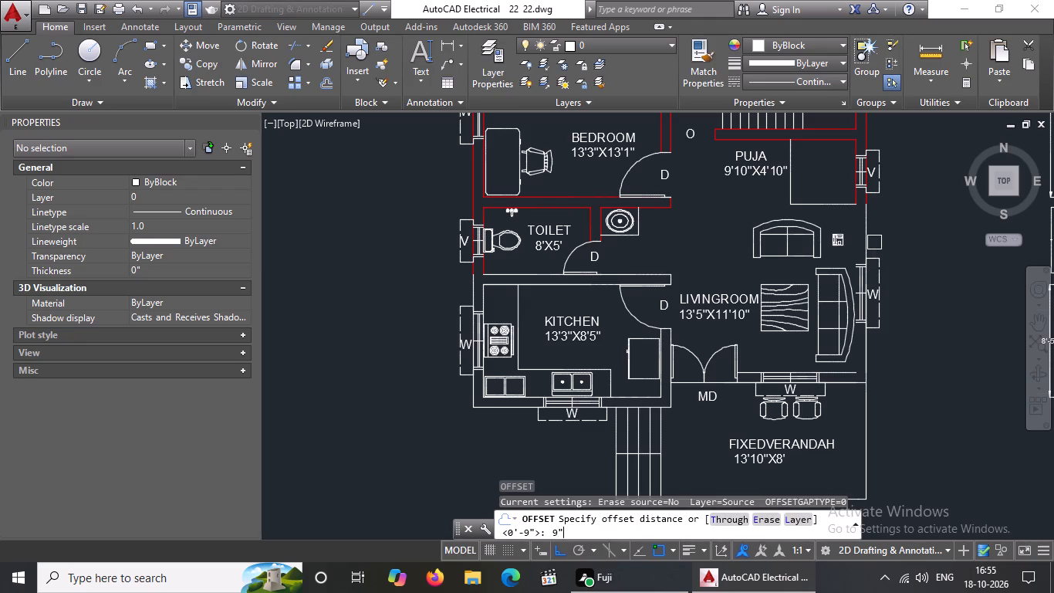
{"action": "left_click", "coordinate": [862, 236]}
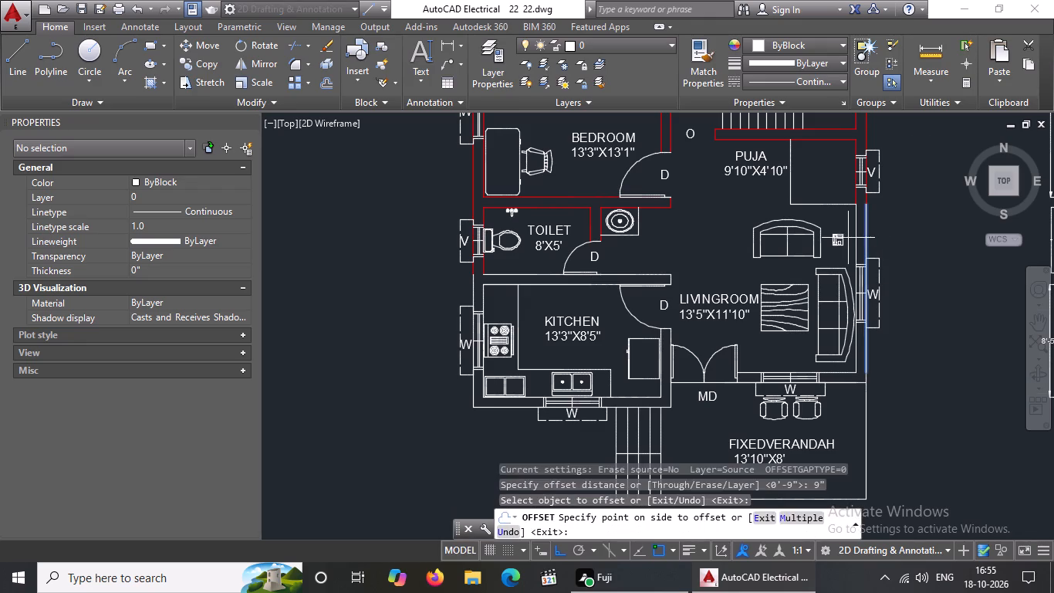
{"action": "left_click", "coordinate": [847, 238]}
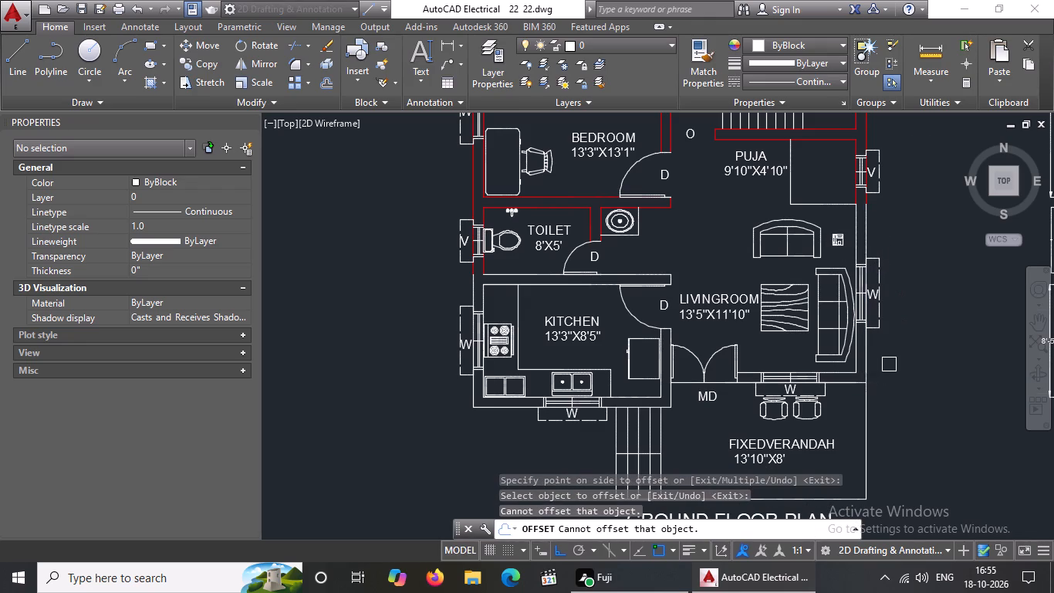
{"action": "key", "text": "Escape"}
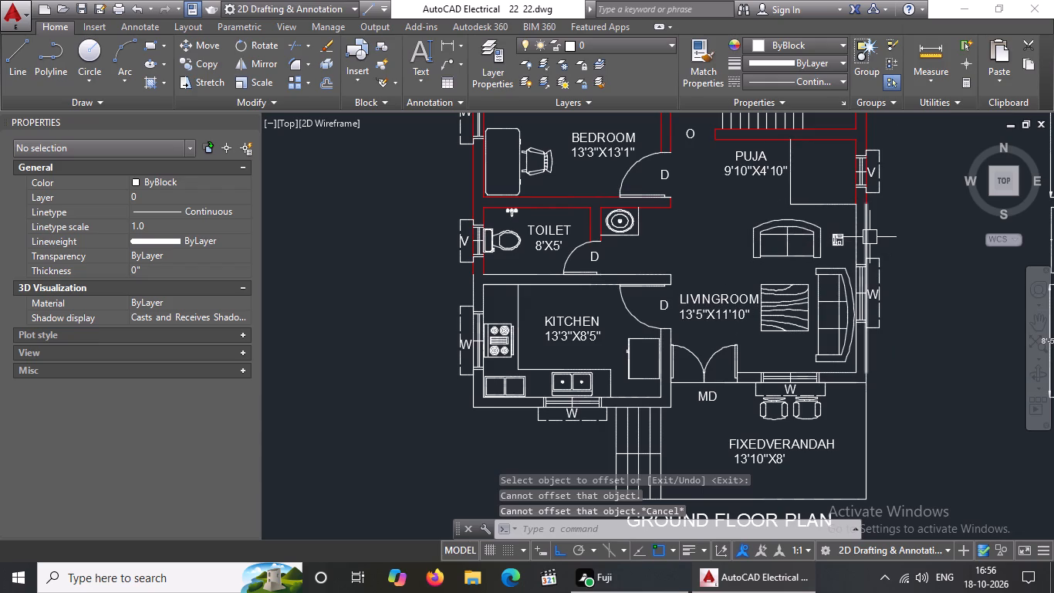
Set the living room's outer and inner window-side wall lines to colour 10.
{"action": "left_click", "coordinate": [870, 237]}
{"action": "left_click", "coordinate": [796, 38]}
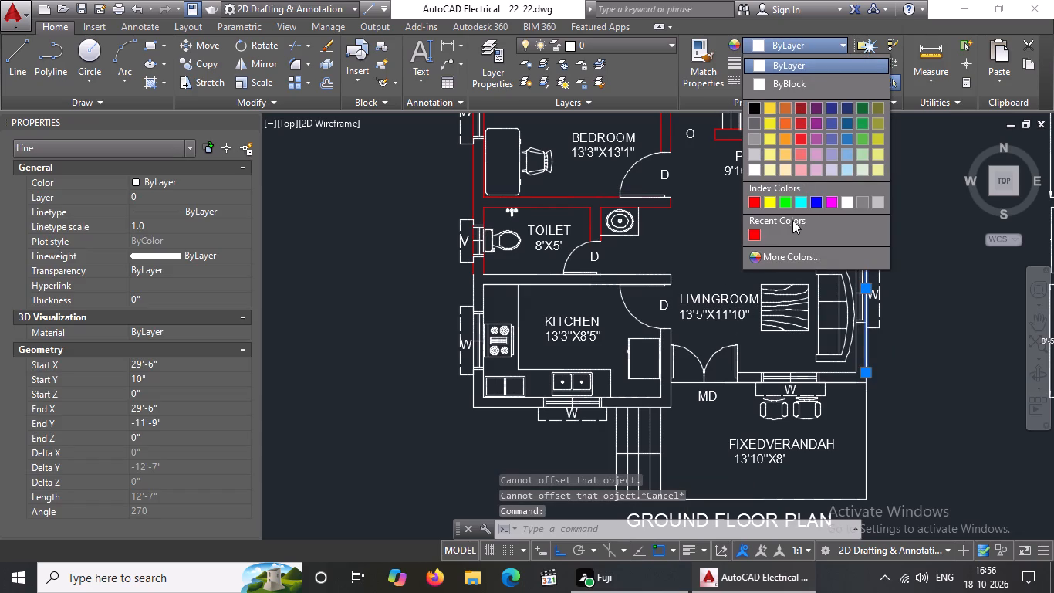
{"action": "left_click", "coordinate": [755, 232]}
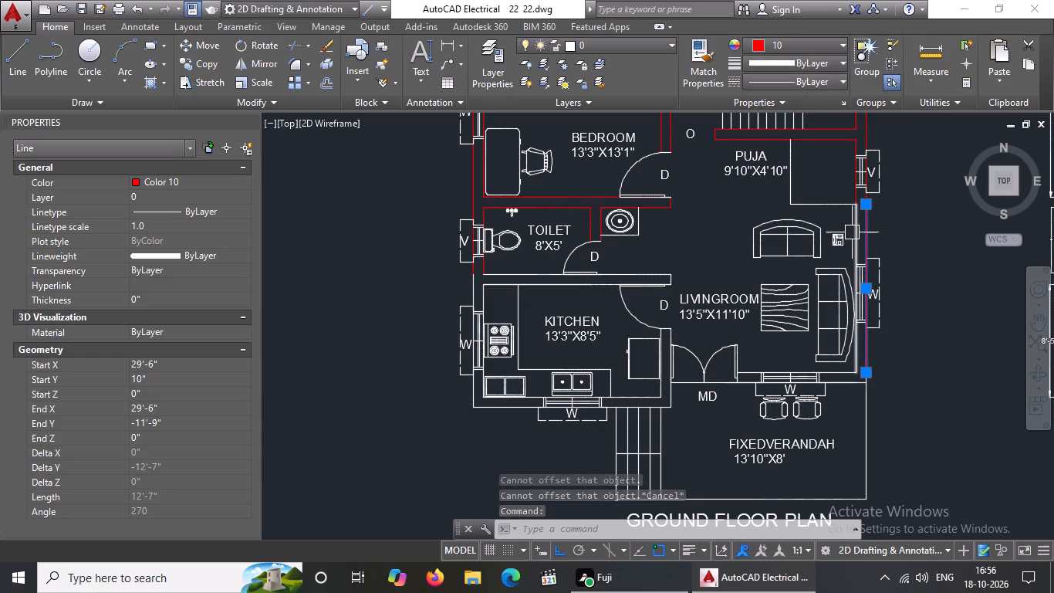
{"action": "left_click", "coordinate": [854, 232]}
{"action": "left_click", "coordinate": [787, 41]}
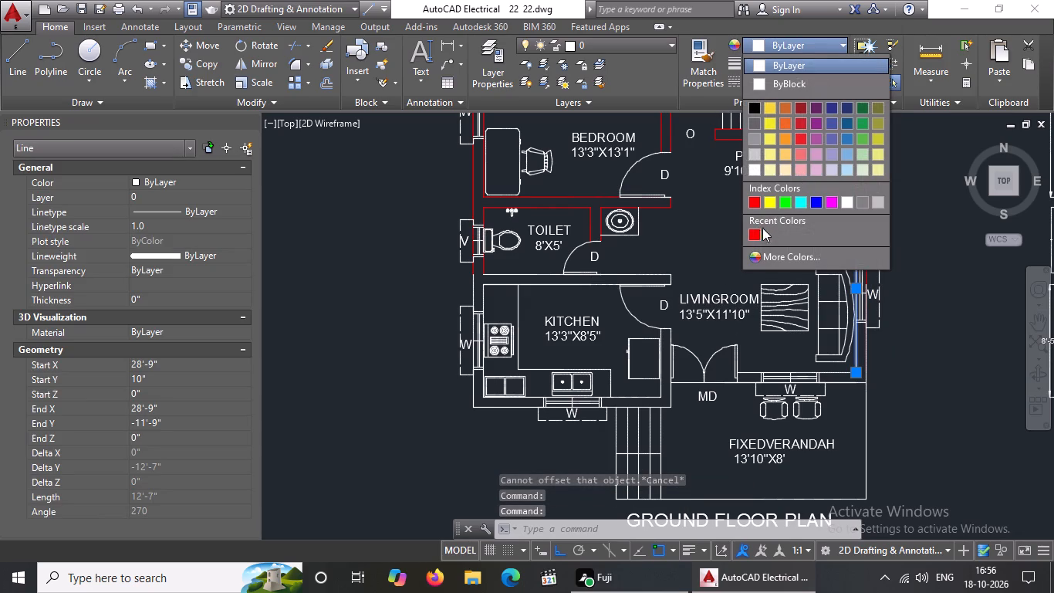
{"action": "left_click", "coordinate": [759, 229]}
Set the verandah's outer side line and its front edge line to colour 10, and deselect.
{"action": "scroll", "coordinate": [864, 356], "scroll_direction": "up", "scroll_amount": 2}
{"action": "left_click", "coordinate": [865, 355]}
{"action": "left_click", "coordinate": [816, 40]}
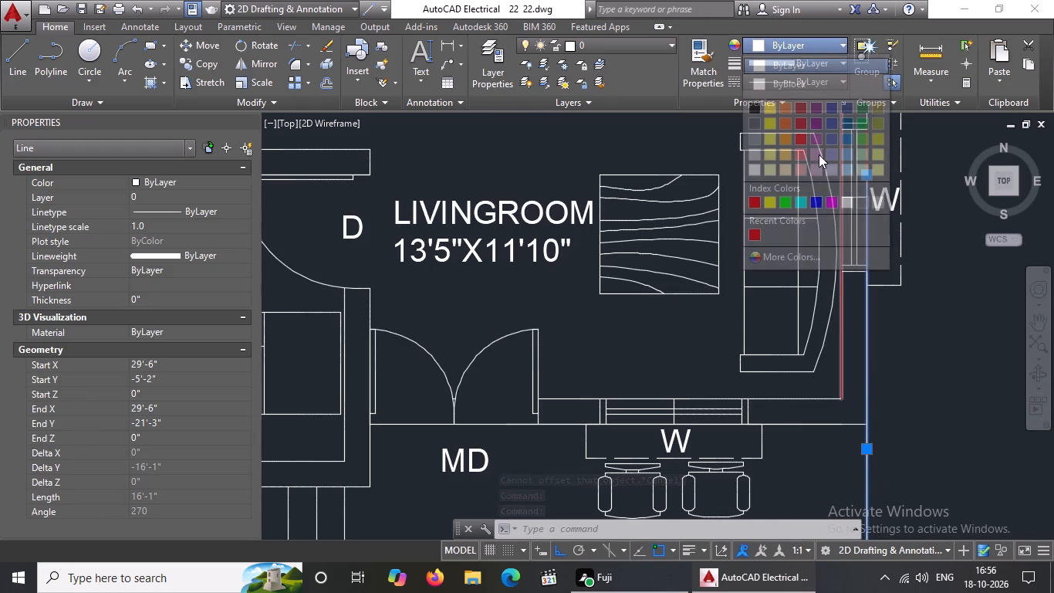
{"action": "left_click", "coordinate": [751, 235]}
{"action": "scroll", "coordinate": [843, 232], "scroll_direction": "down", "scroll_amount": 2}
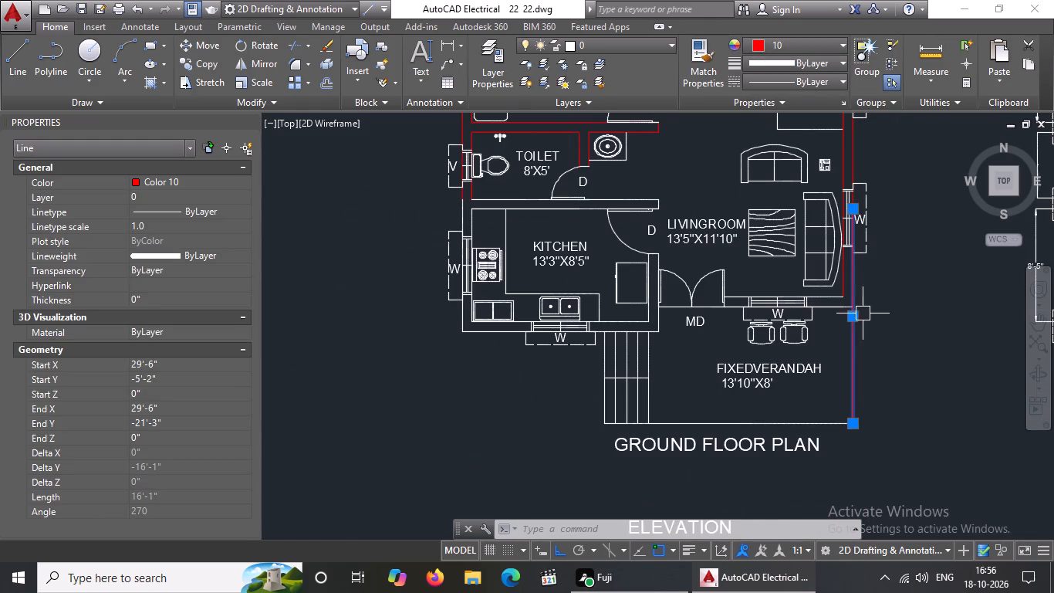
{"action": "left_click", "coordinate": [770, 422]}
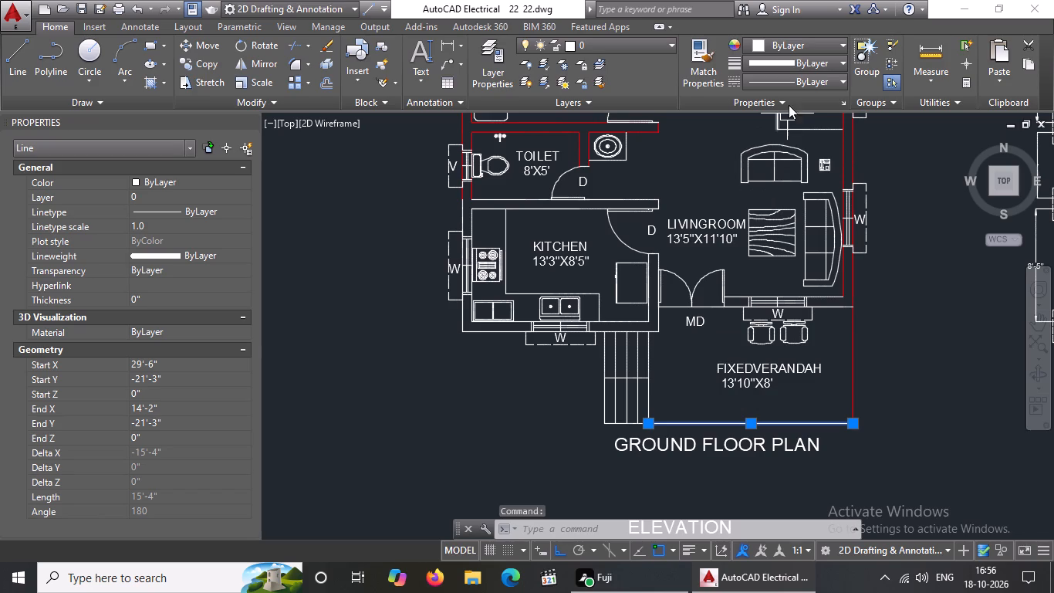
{"action": "left_click", "coordinate": [806, 45]}
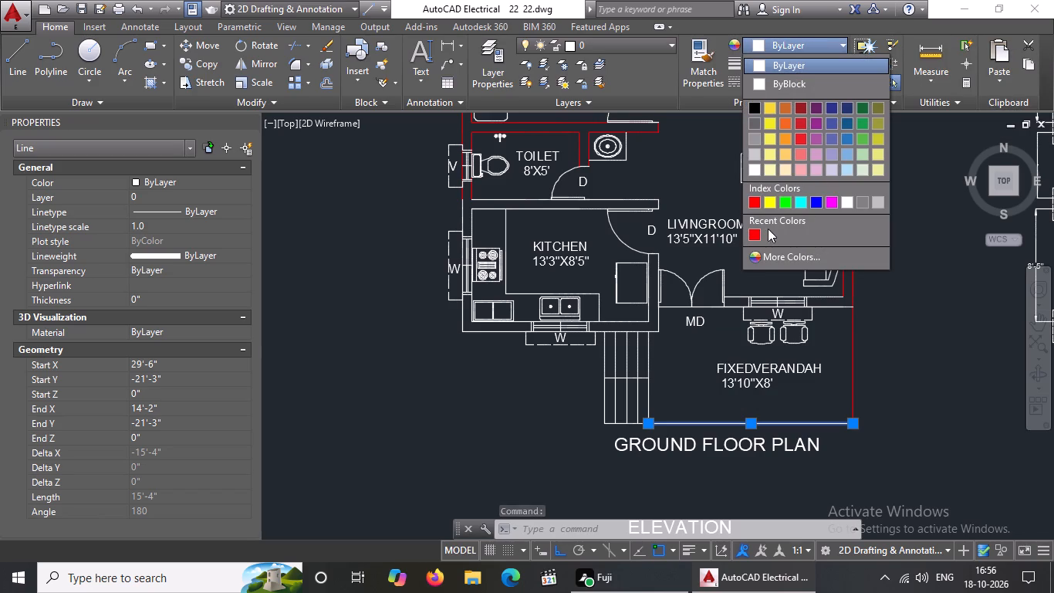
{"action": "left_click", "coordinate": [757, 231]}
{"action": "scroll", "coordinate": [962, 329], "scroll_direction": "down", "scroll_amount": 1}
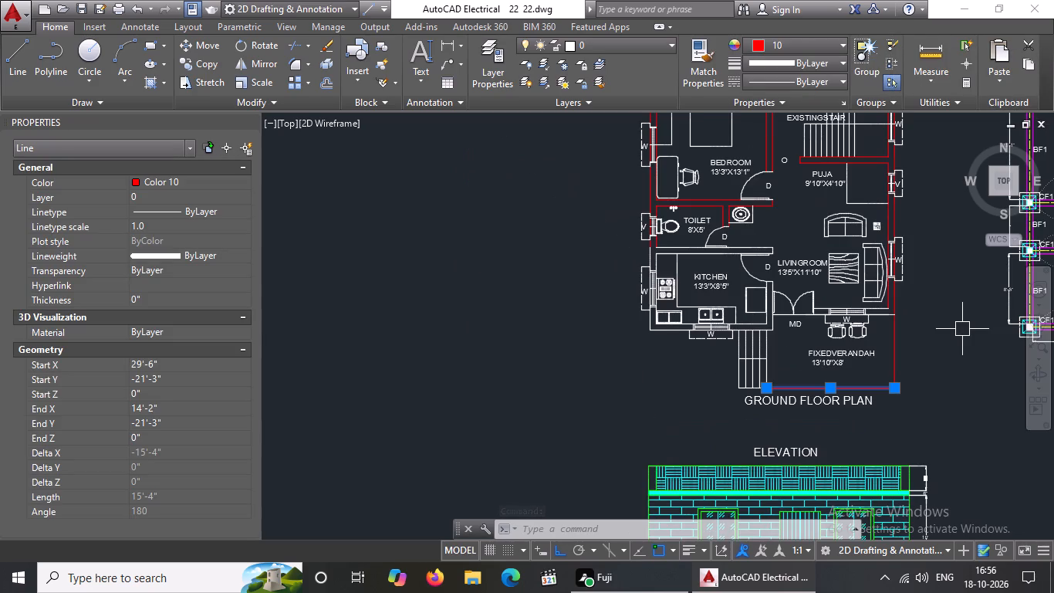
{"action": "key", "text": "Escape"}
Set all the lines of the entrance steps between the kitchen and the verandah to yellow, and deselect.
{"action": "scroll", "coordinate": [788, 351], "scroll_direction": "up", "scroll_amount": 2}
{"action": "scroll", "coordinate": [679, 326], "scroll_direction": "up", "scroll_amount": 2}
{"action": "left_click", "coordinate": [612, 245]}
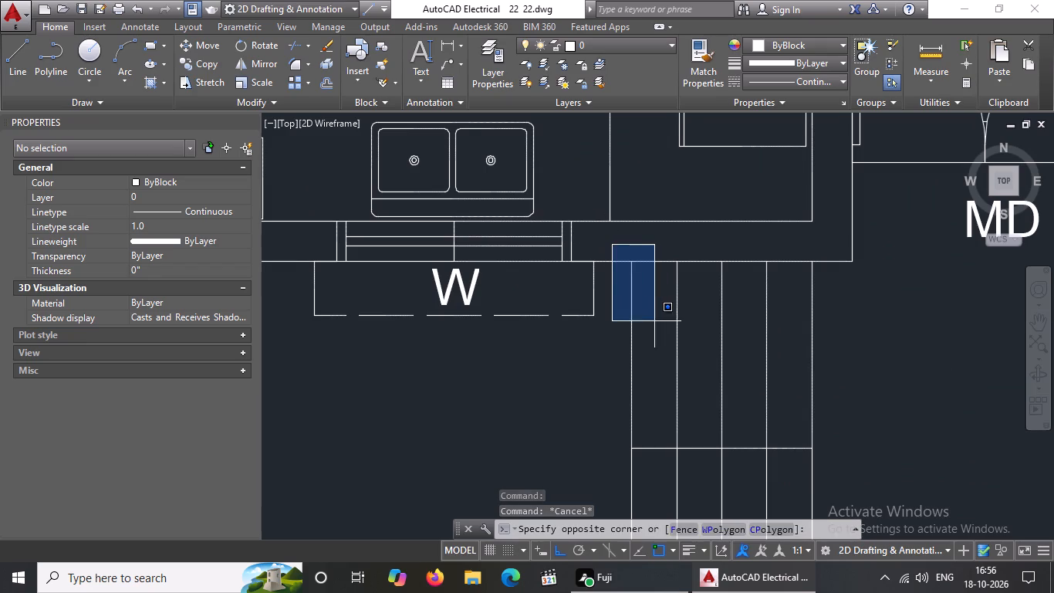
{"action": "scroll", "coordinate": [668, 326], "scroll_direction": "down", "scroll_amount": 3}
{"action": "left_click", "coordinate": [735, 418]}
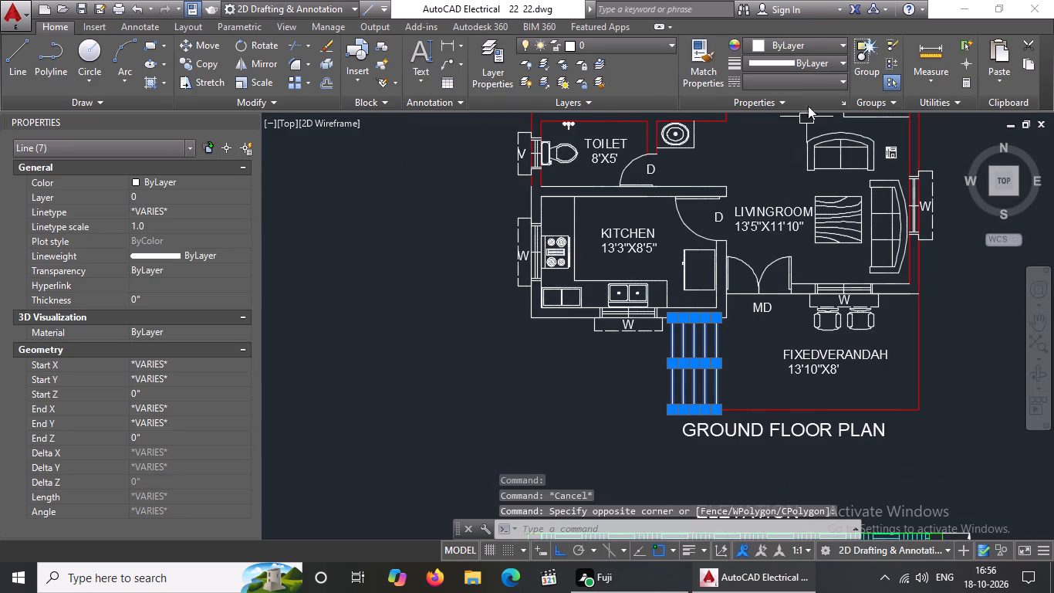
{"action": "left_click", "coordinate": [809, 48]}
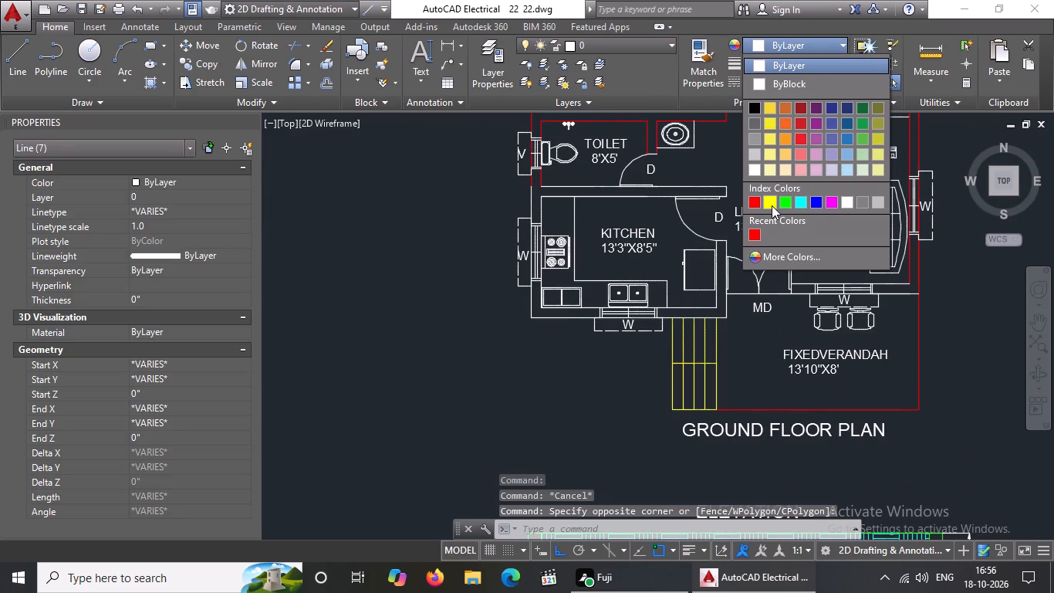
{"action": "left_click", "coordinate": [772, 205]}
{"action": "key", "text": "Escape"}
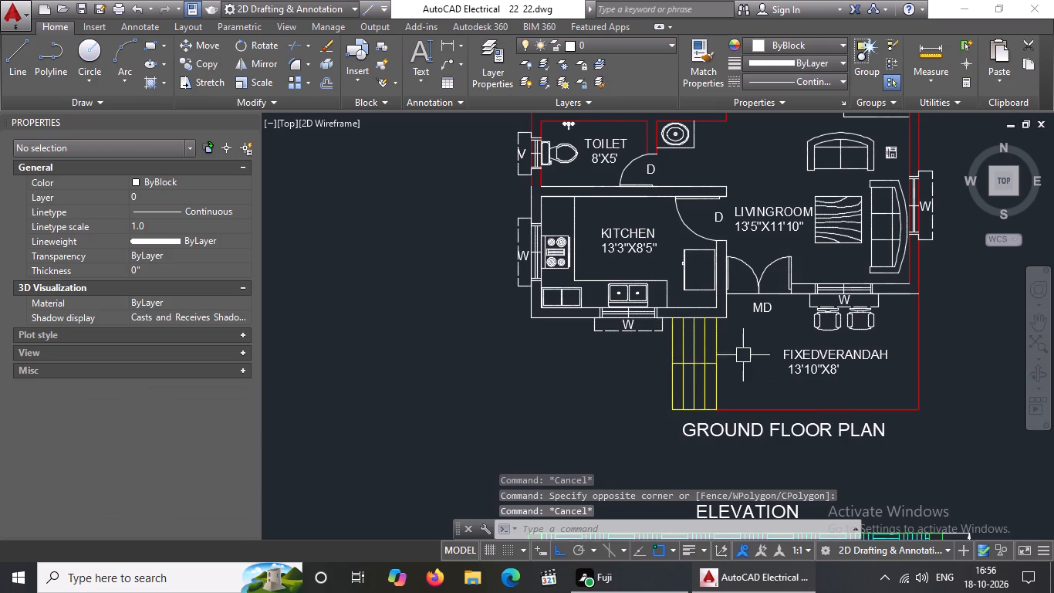
Set the bottom edge line of the entrance steps, in line with the verandah front, to colour 10 and deselect.
{"action": "middle_click_drag", "start_coordinate": [743, 355], "coordinate": [705, 387]}
{"action": "scroll", "coordinate": [634, 351], "scroll_direction": "up", "scroll_amount": 2}
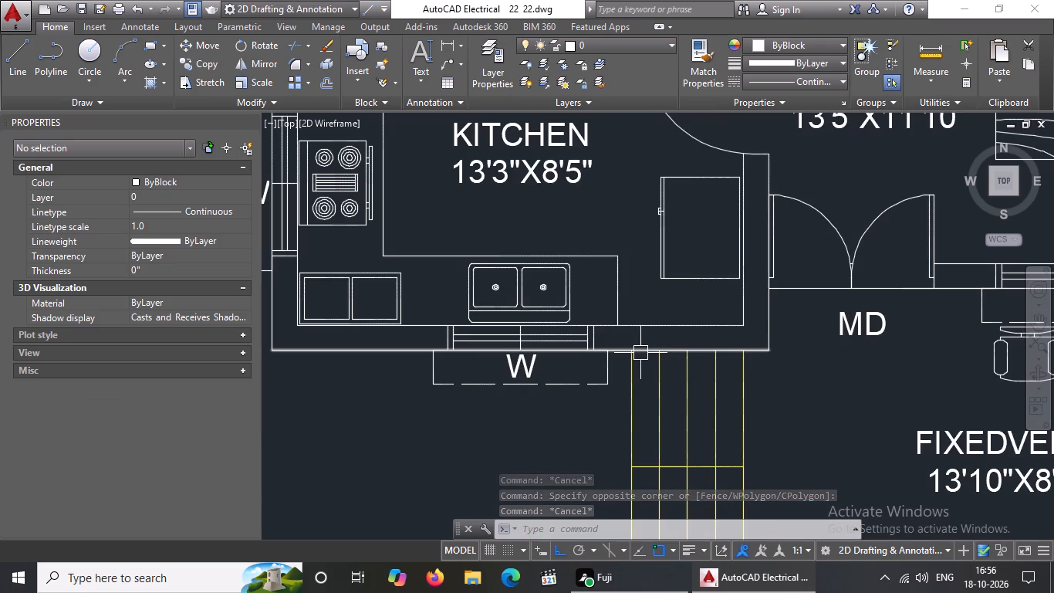
{"action": "scroll", "coordinate": [753, 324], "scroll_direction": "down", "scroll_amount": 1}
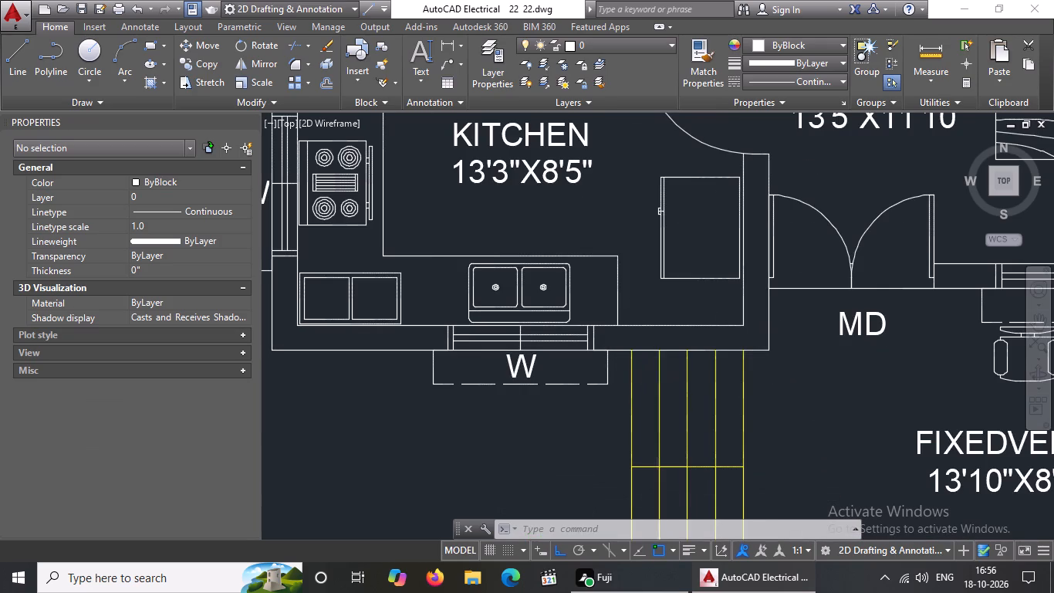
{"action": "scroll", "coordinate": [753, 324], "scroll_direction": "down", "scroll_amount": 1}
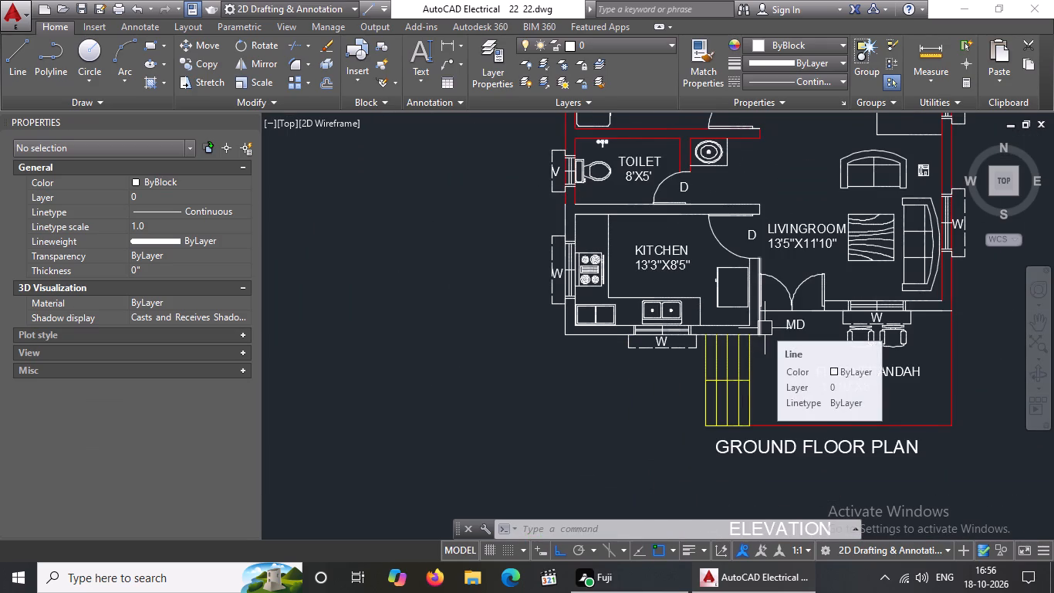
{"action": "scroll", "coordinate": [731, 429], "scroll_direction": "up", "scroll_amount": 3}
{"action": "left_click", "coordinate": [732, 425]}
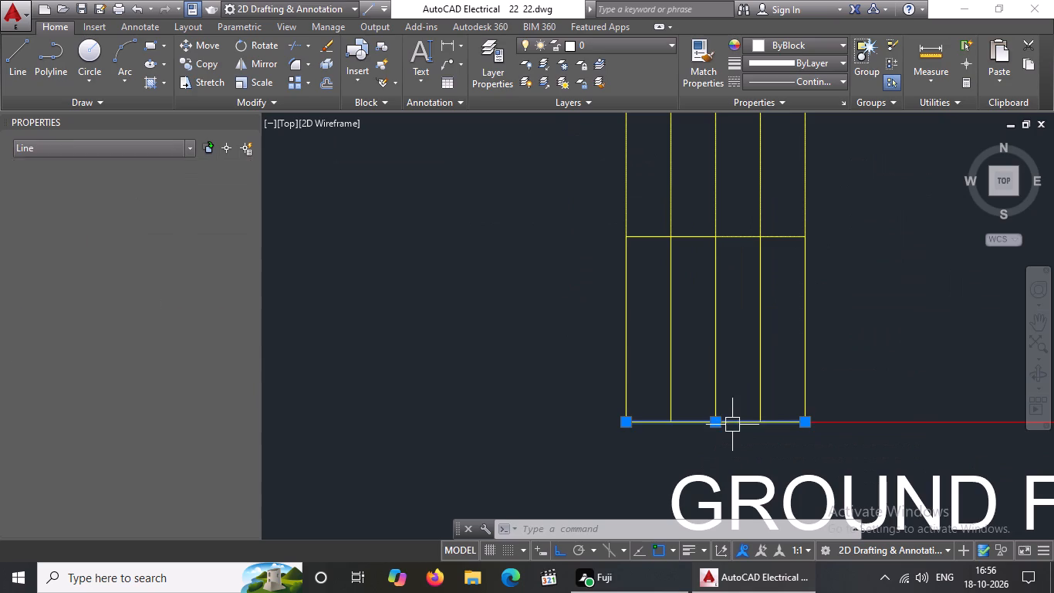
{"action": "left_click_drag", "start_coordinate": [819, 41], "coordinate": [819, 49]}
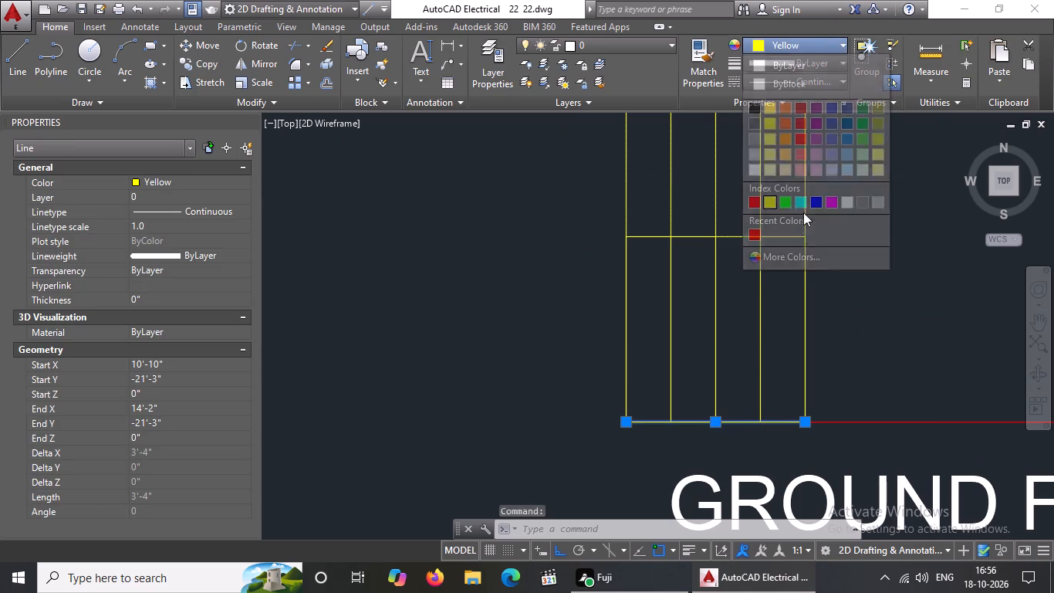
{"action": "left_click", "coordinate": [751, 236]}
{"action": "scroll", "coordinate": [847, 267], "scroll_direction": "down", "scroll_amount": 2}
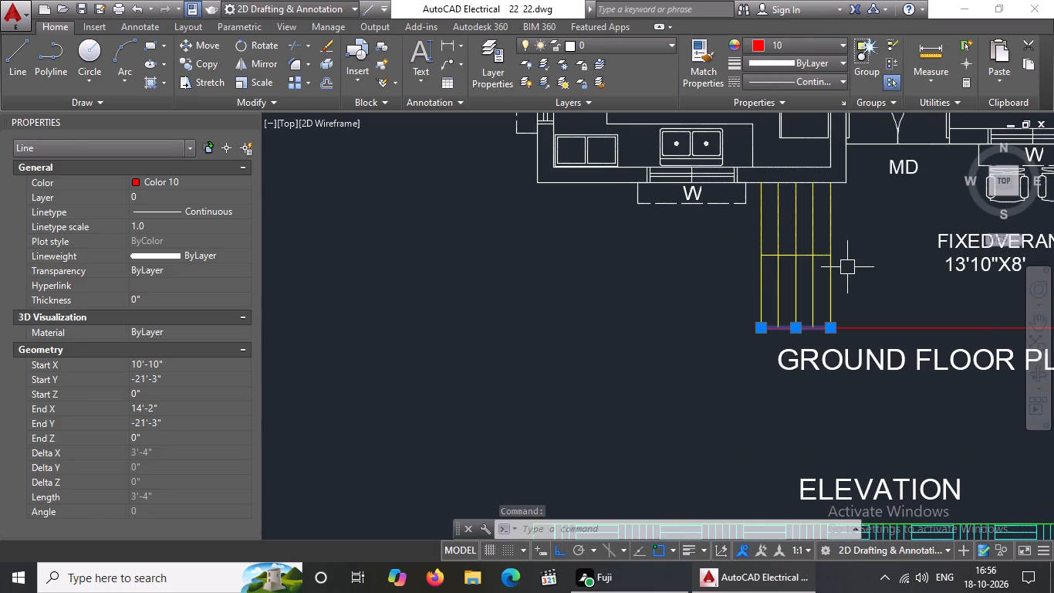
{"action": "key", "text": "Escape"}
On the toilet side of the toilet–kitchen wall, set the line inside the toilet to red and the line past its door to colour 10, and deselect.
{"action": "scroll", "coordinate": [850, 266], "scroll_direction": "down", "scroll_amount": 2}
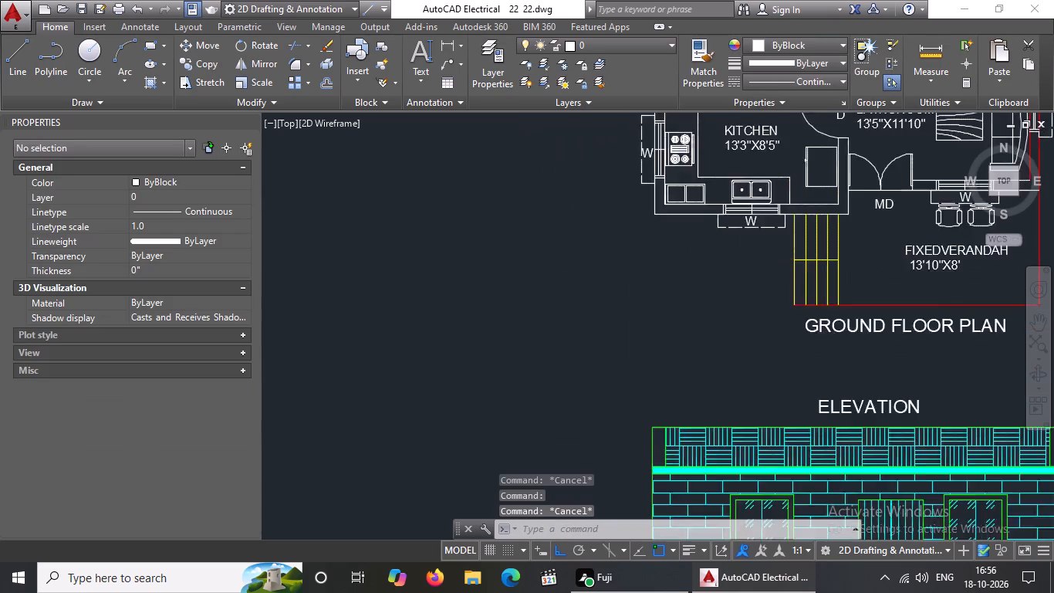
{"action": "middle_click_drag", "start_coordinate": [850, 265], "coordinate": [752, 296]}
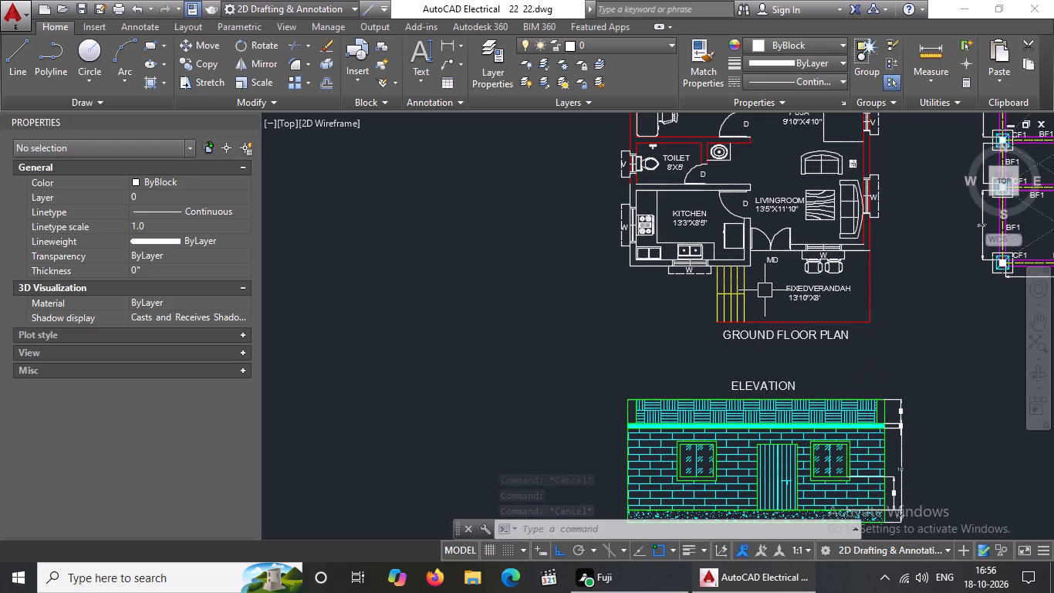
{"action": "middle_click_drag", "start_coordinate": [745, 332], "coordinate": [733, 351]}
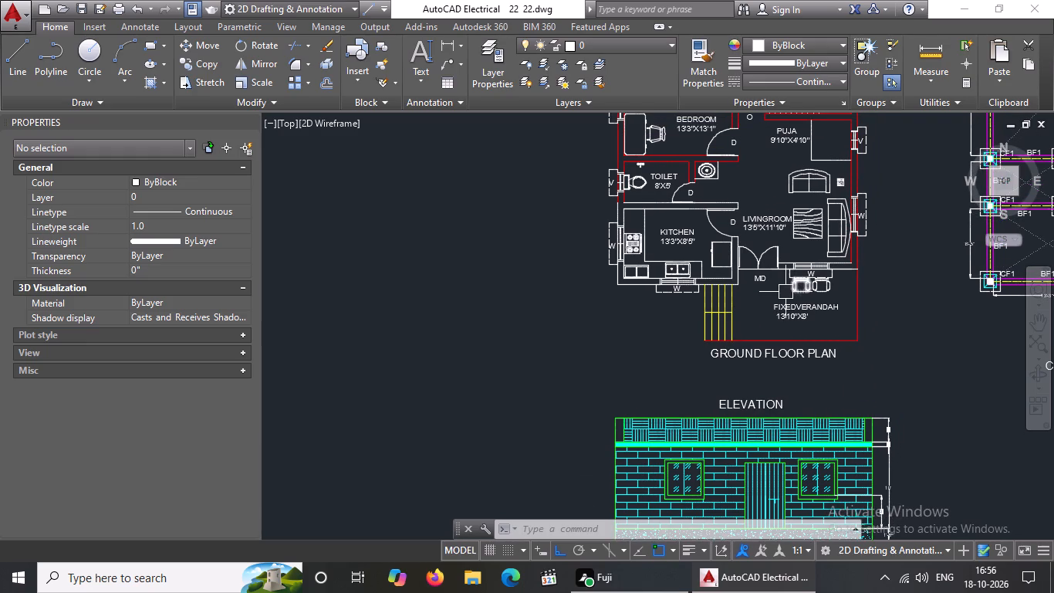
{"action": "scroll", "coordinate": [760, 331], "scroll_direction": "up", "scroll_amount": 1}
{"action": "scroll", "coordinate": [646, 259], "scroll_direction": "down", "scroll_amount": 1}
{"action": "scroll", "coordinate": [623, 172], "scroll_direction": "up", "scroll_amount": 1}
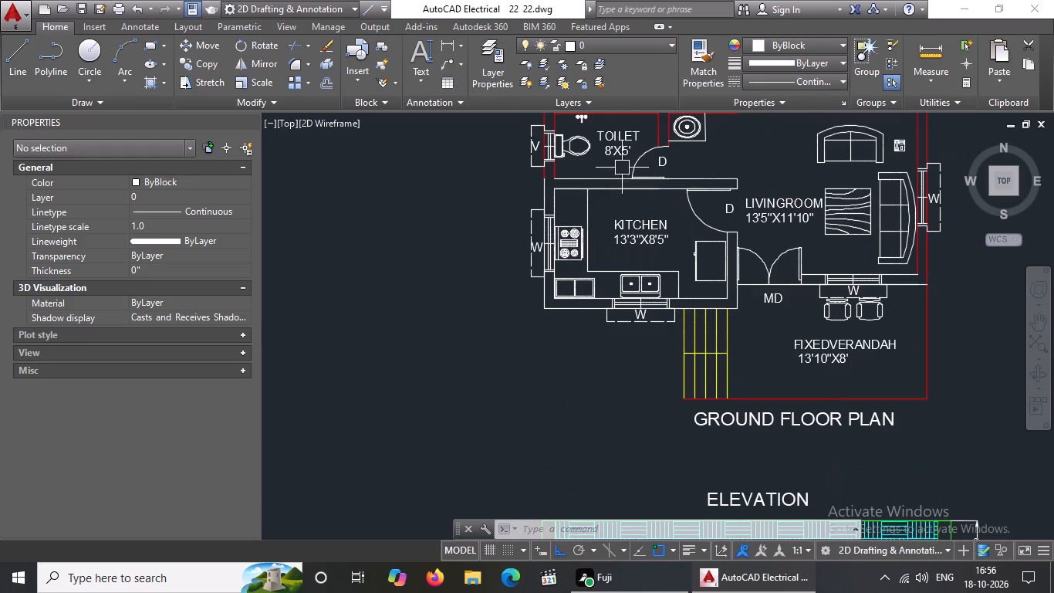
{"action": "middle_click_drag", "start_coordinate": [632, 142], "coordinate": [586, 228]}
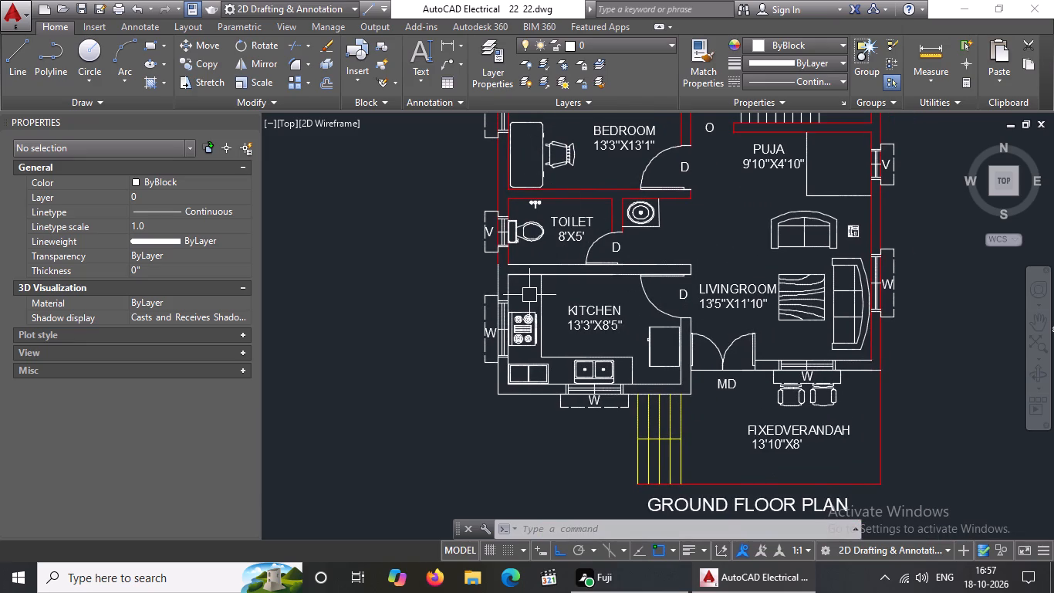
{"action": "scroll", "coordinate": [543, 273], "scroll_direction": "up", "scroll_amount": 2}
{"action": "left_click", "coordinate": [554, 249]}
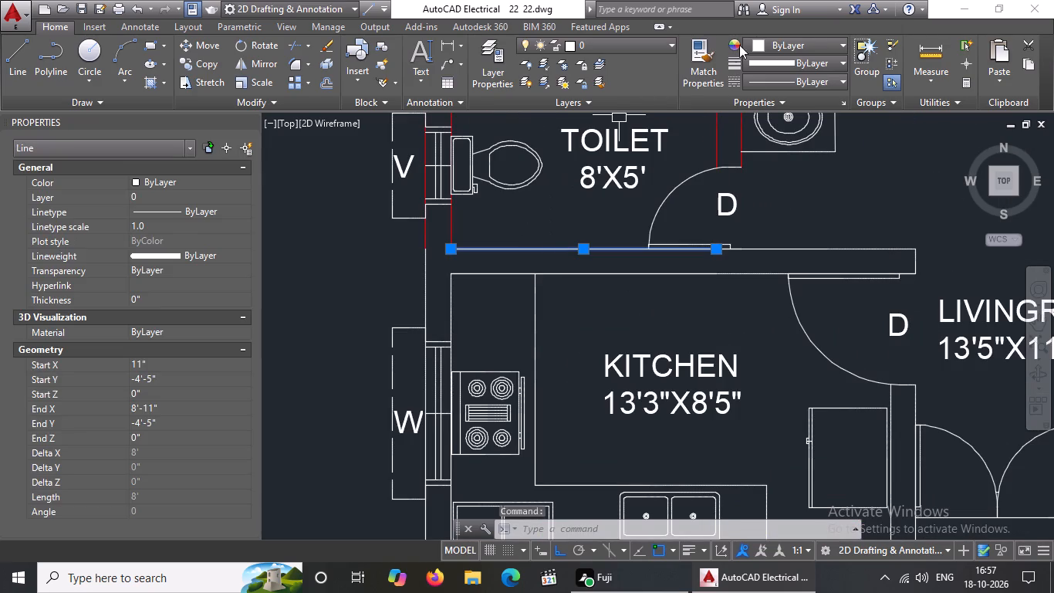
{"action": "left_click", "coordinate": [780, 43]}
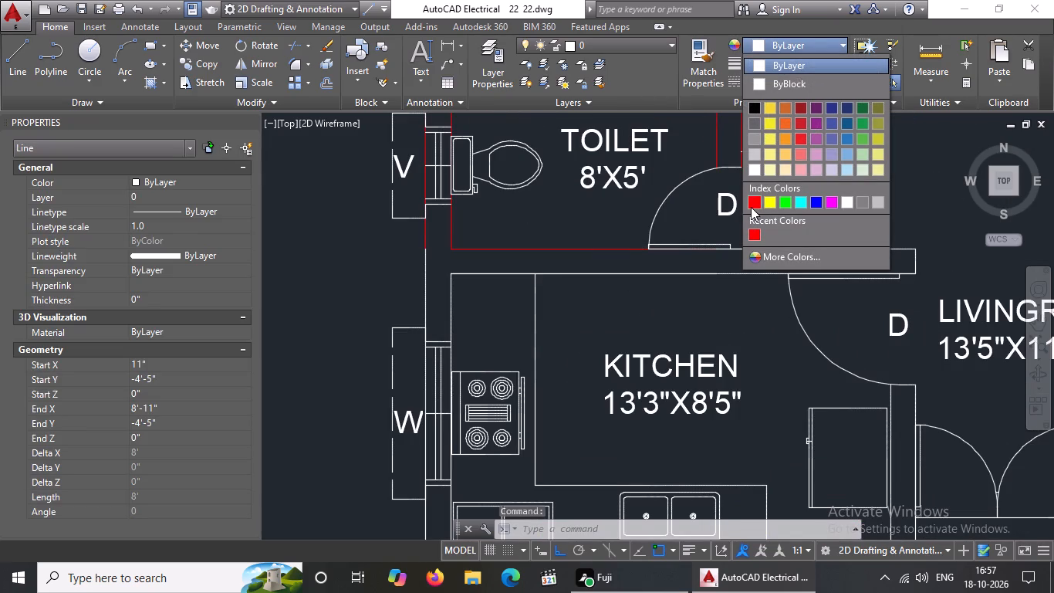
{"action": "left_click", "coordinate": [750, 205]}
{"action": "left_click", "coordinate": [780, 248]}
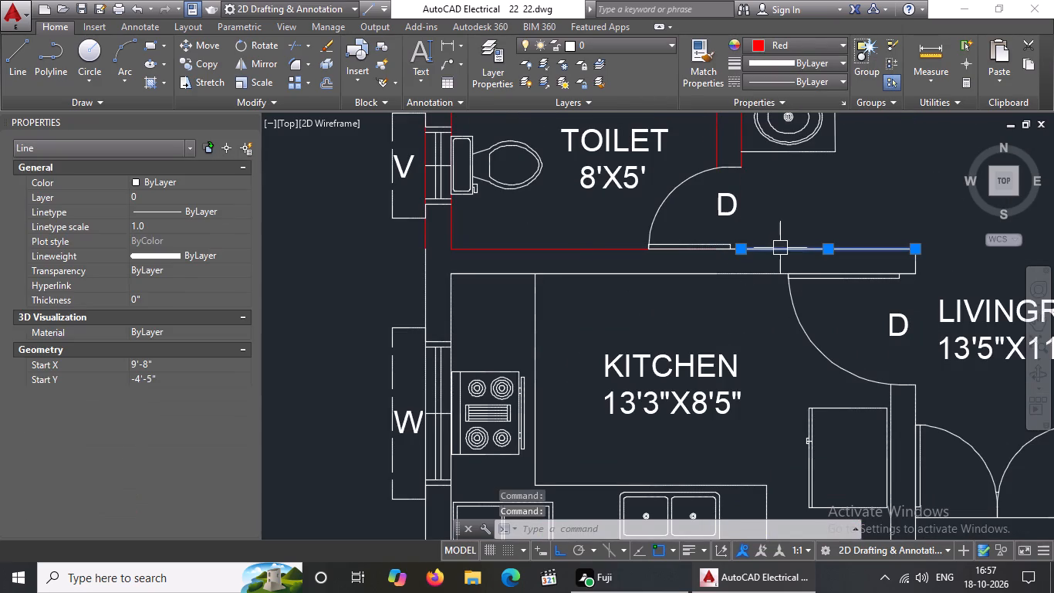
{"action": "left_click", "coordinate": [777, 42]}
{"action": "left_click", "coordinate": [748, 233]}
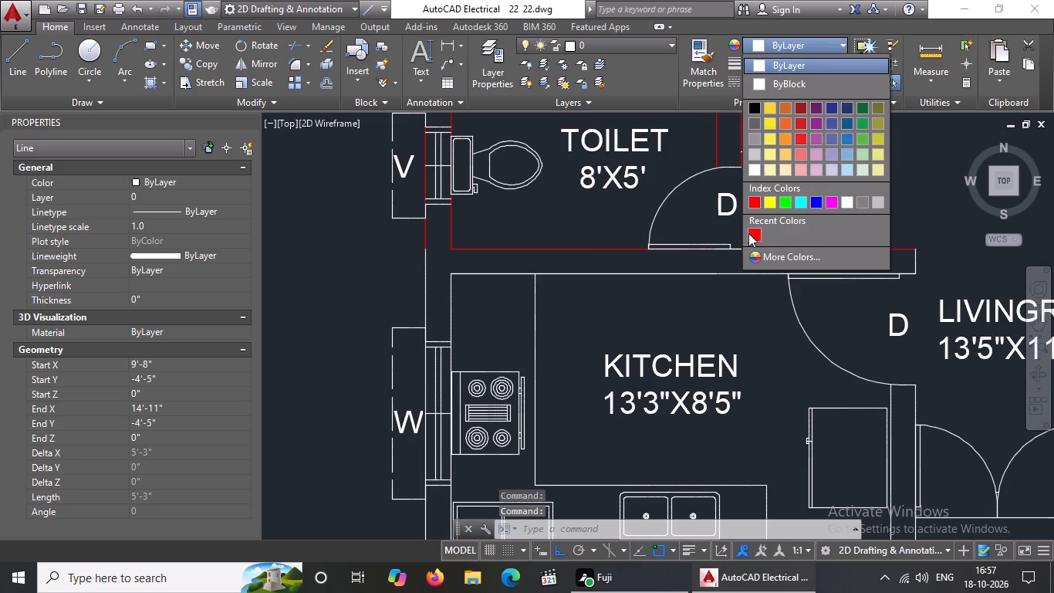
{"action": "scroll", "coordinate": [700, 246], "scroll_direction": "down", "scroll_amount": 4}
{"action": "key", "text": "Escape"}
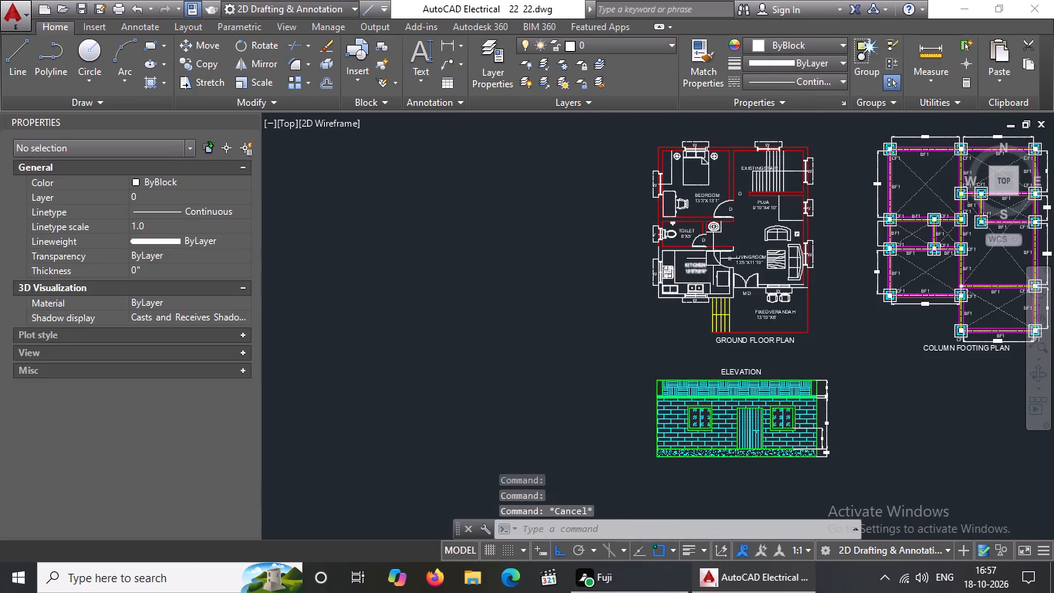
Set the kitchen-side line of the toilet–kitchen wall to red and deselect.
{"action": "scroll", "coordinate": [713, 259], "scroll_direction": "up", "scroll_amount": 3}
{"action": "left_click", "coordinate": [679, 236]}
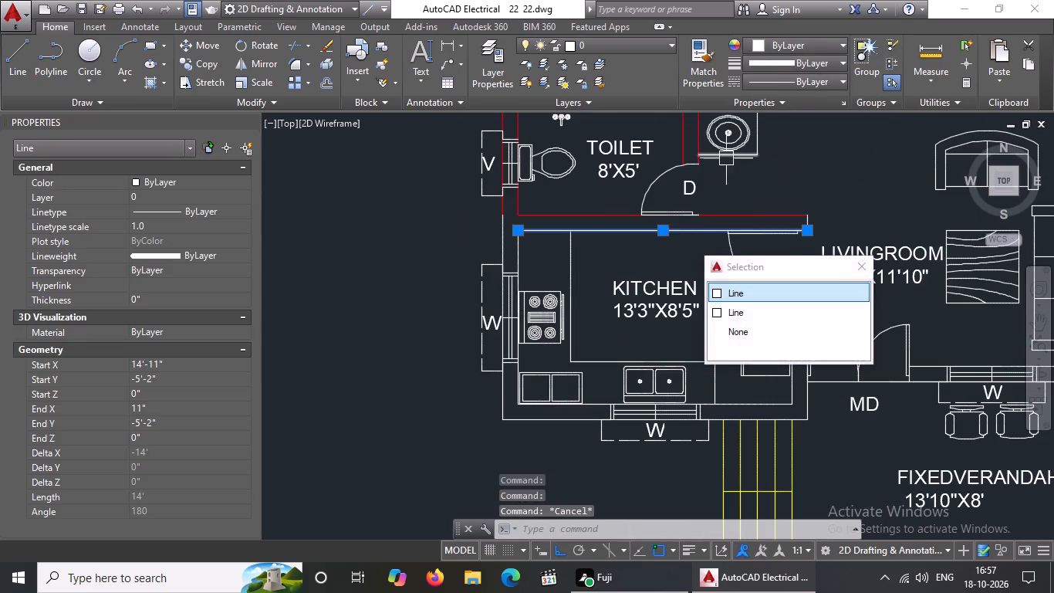
{"action": "left_click", "coordinate": [785, 42]}
{"action": "left_click", "coordinate": [758, 205]}
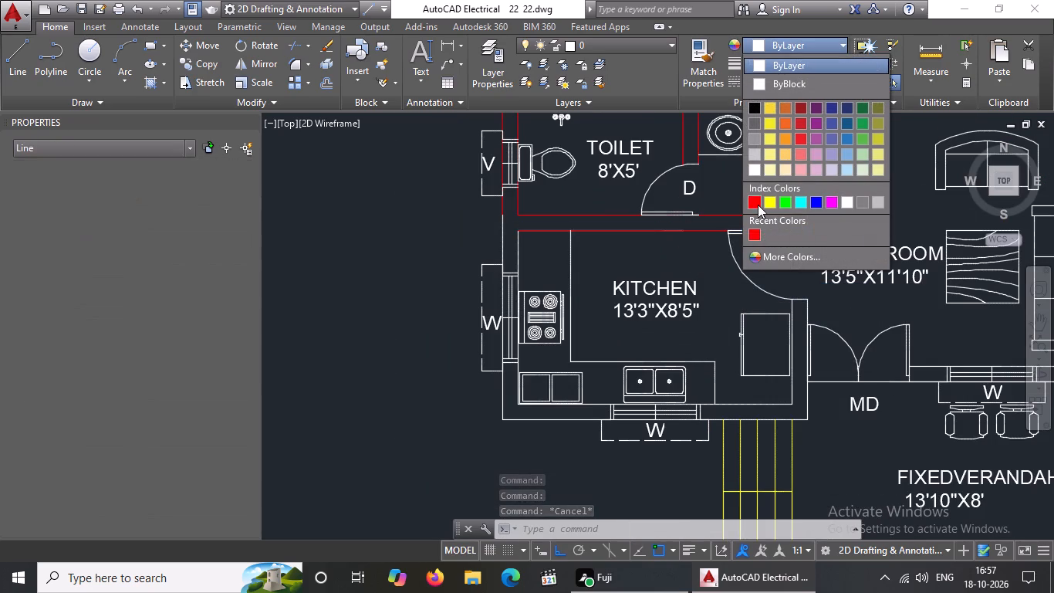
{"action": "scroll", "coordinate": [756, 249], "scroll_direction": "down", "scroll_amount": 1}
{"action": "key", "text": "Escape"}
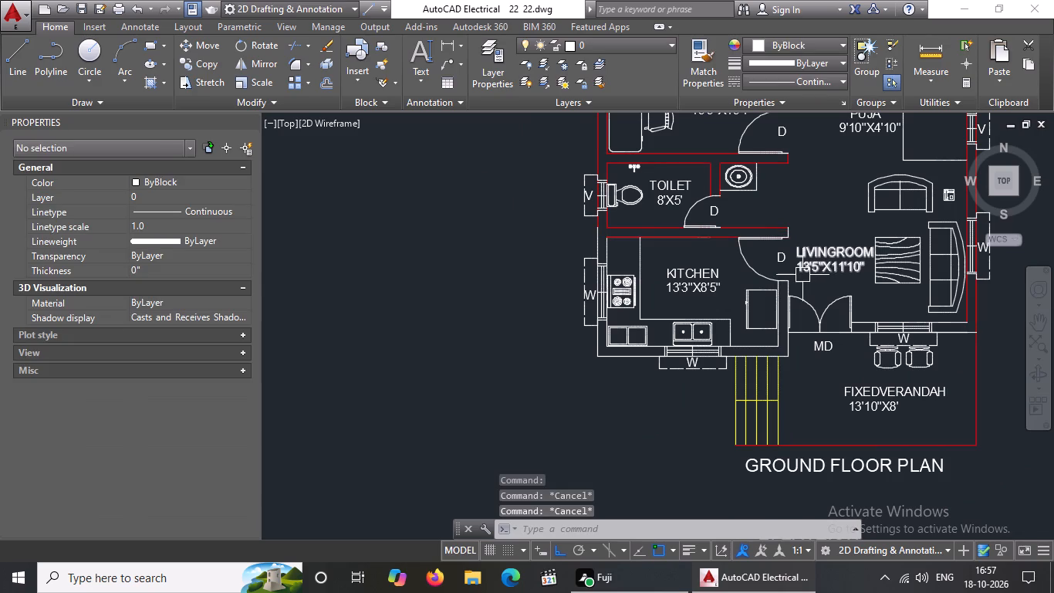
Set the outer and inner lines of the kitchen's stove-side window wall to colour 10.
{"action": "middle_click_drag", "start_coordinate": [802, 273], "coordinate": [773, 287]}
{"action": "middle_click_drag", "start_coordinate": [627, 315], "coordinate": [669, 288]}
{"action": "scroll", "coordinate": [613, 252], "scroll_direction": "up", "scroll_amount": 2}
{"action": "left_click", "coordinate": [603, 203]}
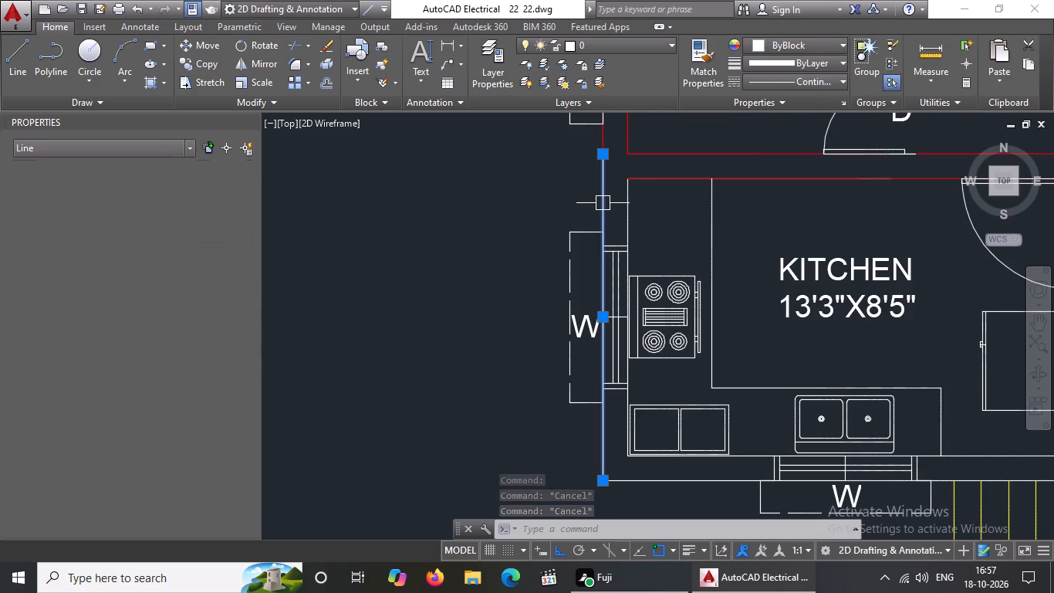
{"action": "left_click", "coordinate": [793, 45]}
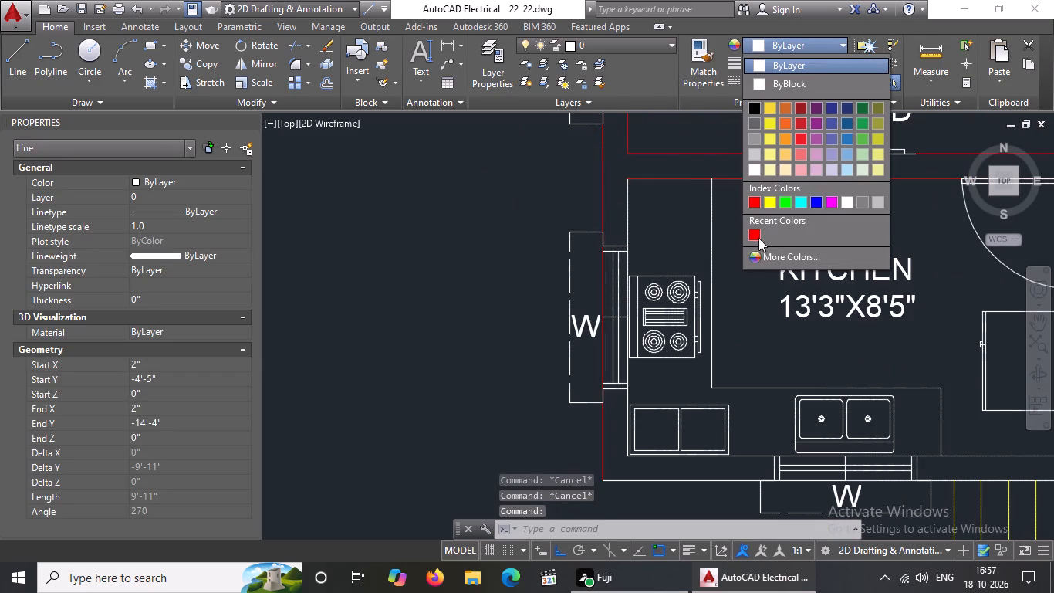
{"action": "left_click", "coordinate": [755, 236]}
{"action": "scroll", "coordinate": [742, 244], "scroll_direction": "down", "scroll_amount": 2}
{"action": "middle_click_drag", "start_coordinate": [721, 282], "coordinate": [633, 284]}
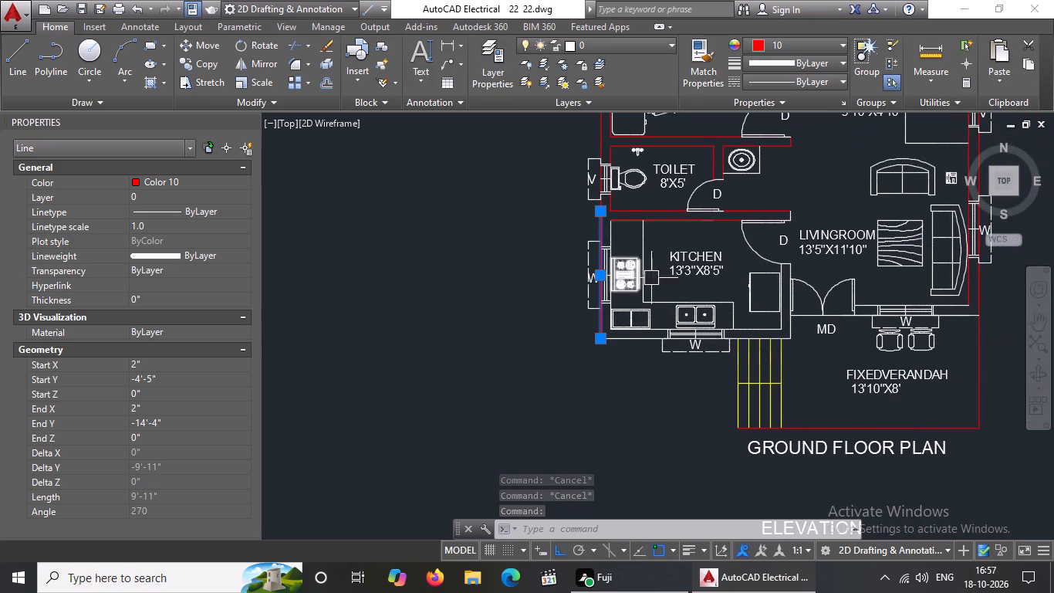
{"action": "scroll", "coordinate": [693, 271], "scroll_direction": "down", "scroll_amount": 1}
{"action": "scroll", "coordinate": [685, 290], "scroll_direction": "up", "scroll_amount": 2}
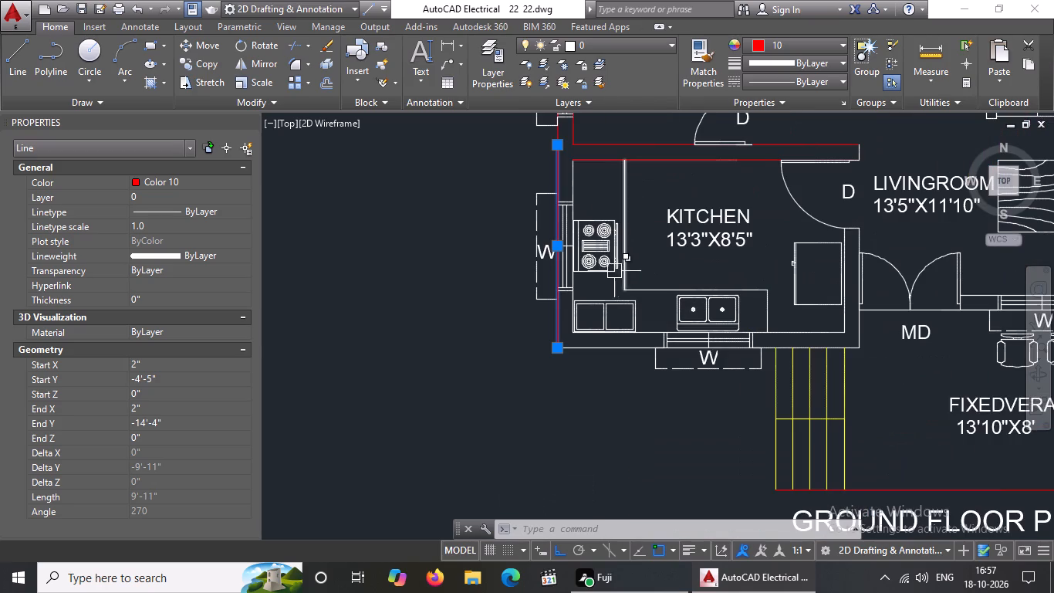
{"action": "left_click", "coordinate": [578, 185]}
{"action": "left_click", "coordinate": [780, 39]}
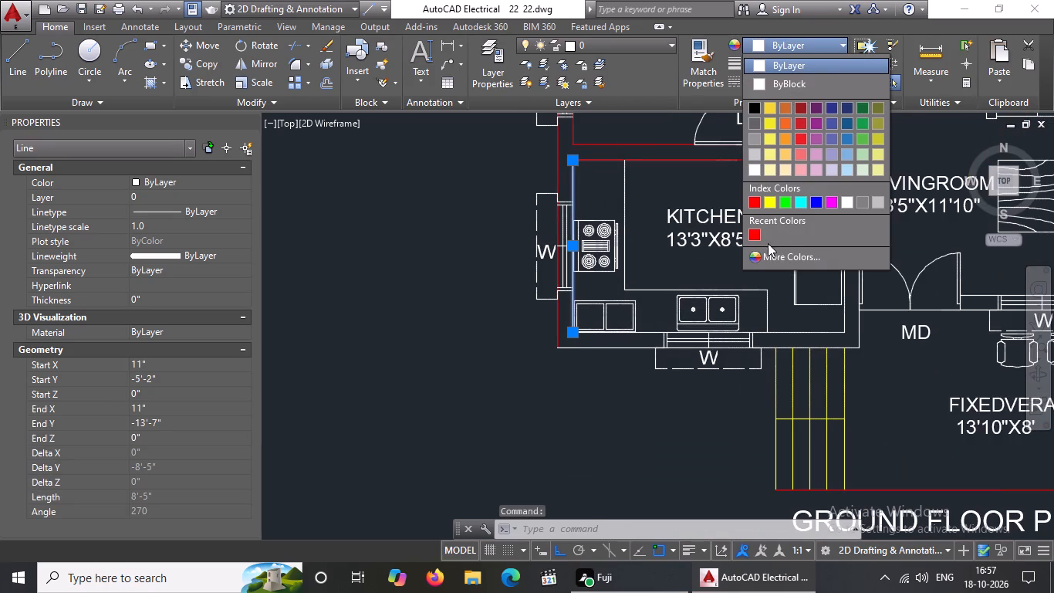
{"action": "left_click", "coordinate": [757, 232]}
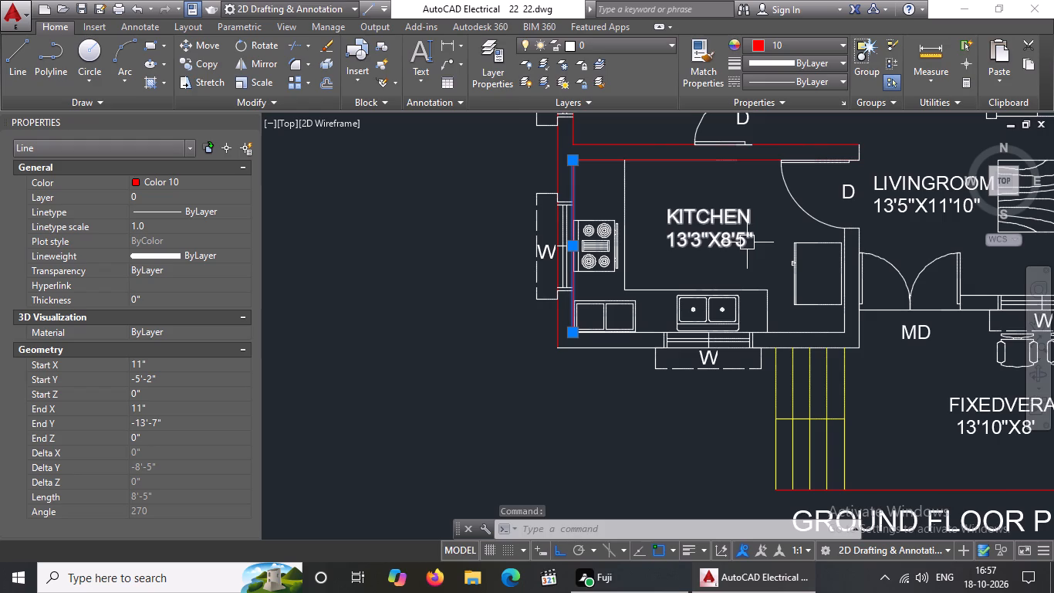
Set the outer and inner lines of the kitchen's sink-side window wall to colour 10, and deselect.
{"action": "left_click", "coordinate": [617, 346]}
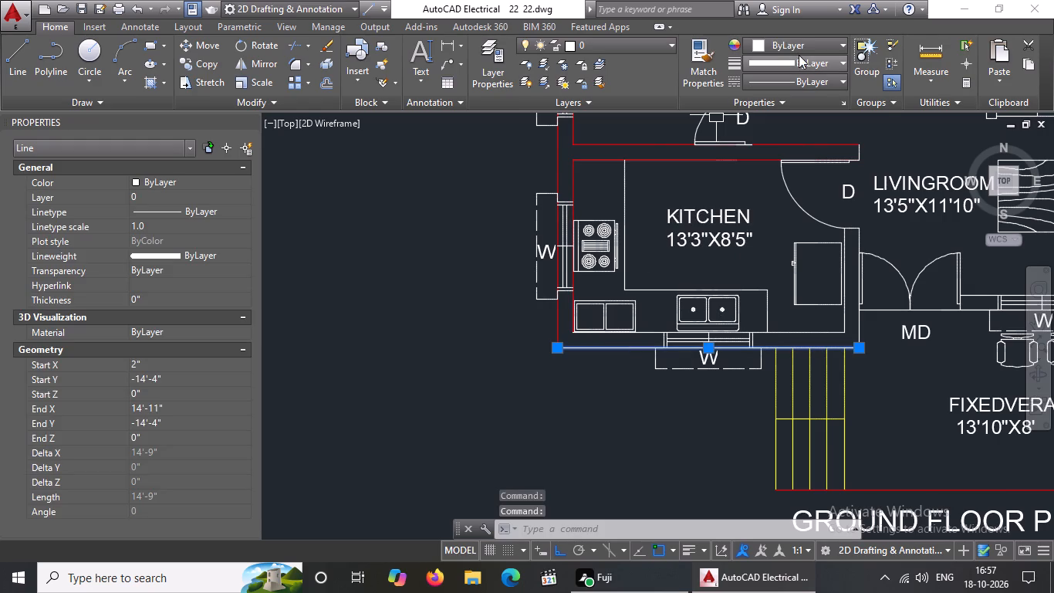
{"action": "left_click", "coordinate": [799, 46]}
{"action": "left_click", "coordinate": [755, 233]}
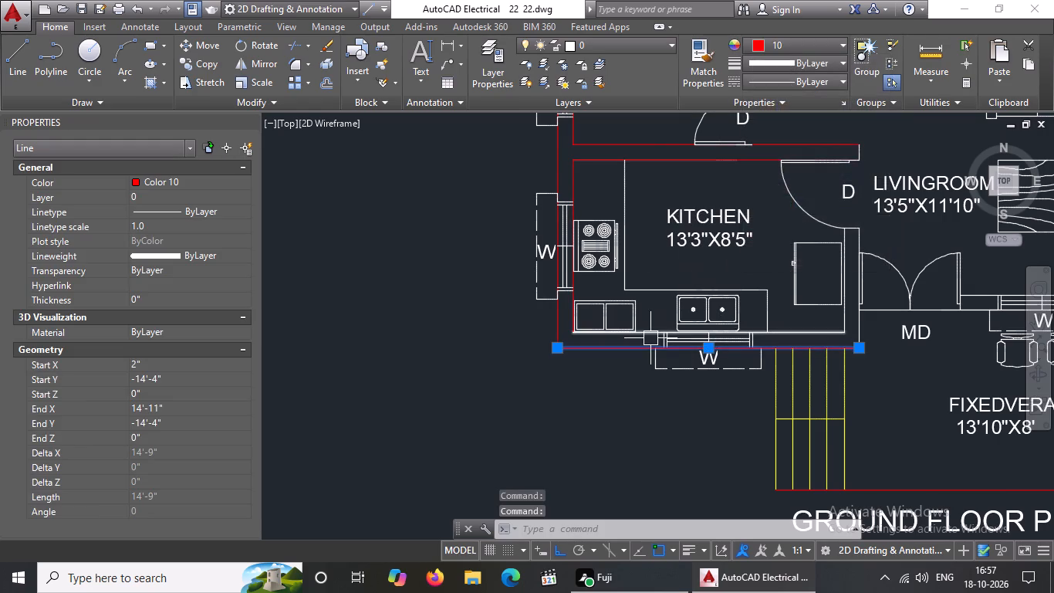
{"action": "scroll", "coordinate": [650, 338], "scroll_direction": "up", "scroll_amount": 2}
{"action": "left_click", "coordinate": [647, 329]}
{"action": "left_click", "coordinate": [796, 39]}
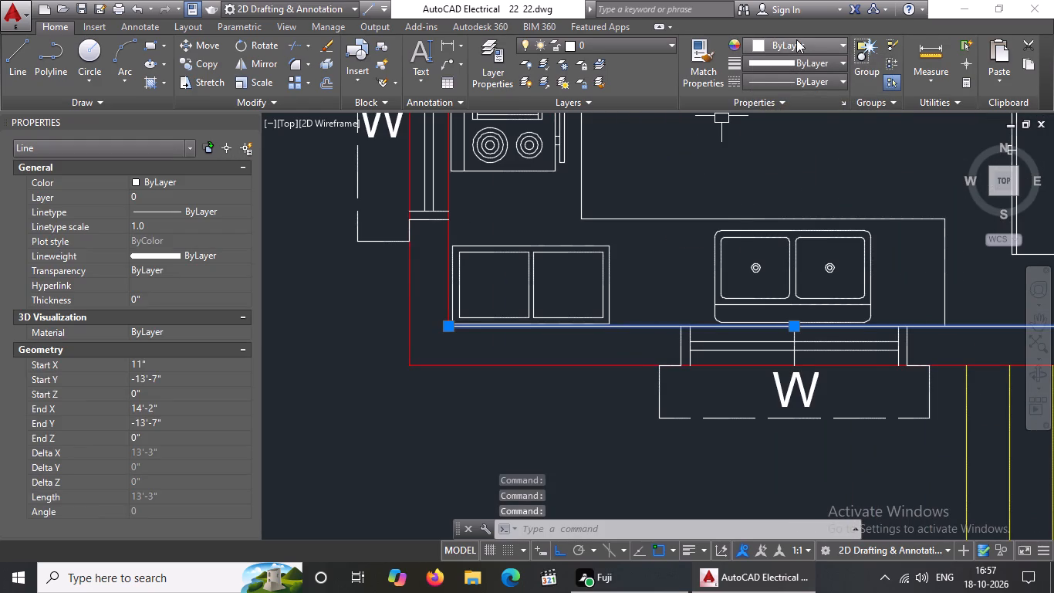
{"action": "left_click", "coordinate": [755, 239]}
{"action": "scroll", "coordinate": [679, 258], "scroll_direction": "down", "scroll_amount": 3}
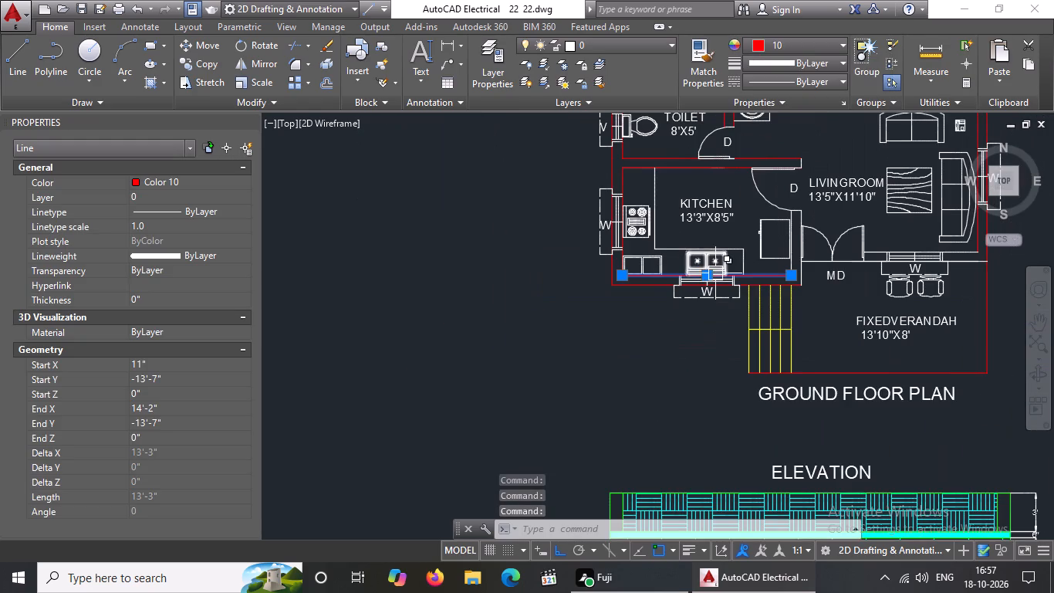
{"action": "middle_click_drag", "start_coordinate": [716, 273], "coordinate": [644, 290]}
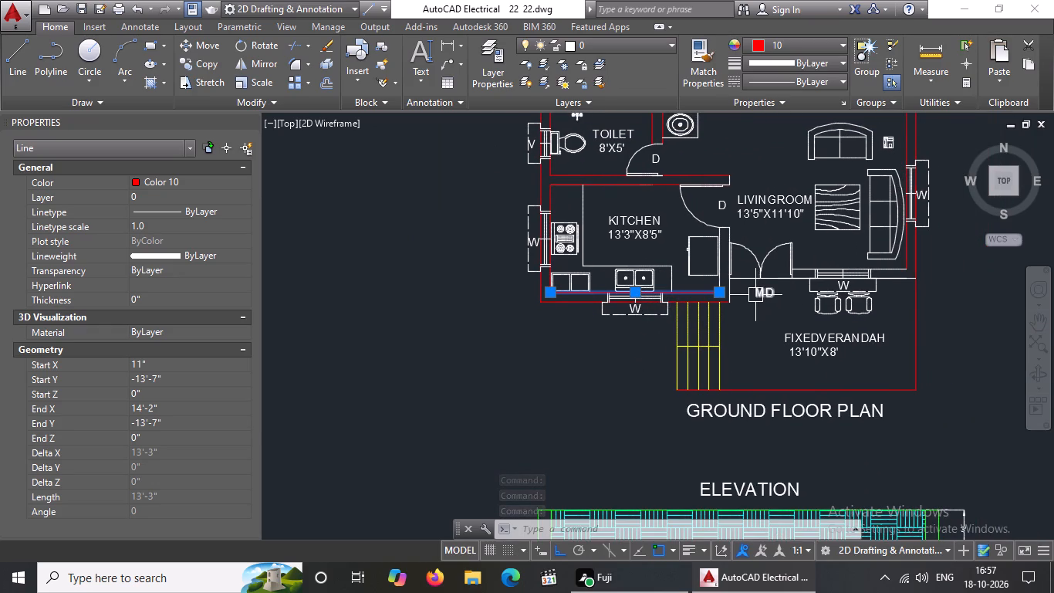
{"action": "key", "text": "Escape"}
Erase the two inner line segments of the kitchen wall next to the main door.
{"action": "scroll", "coordinate": [712, 271], "scroll_direction": "up", "scroll_amount": 3}
{"action": "left_click", "coordinate": [739, 316]}
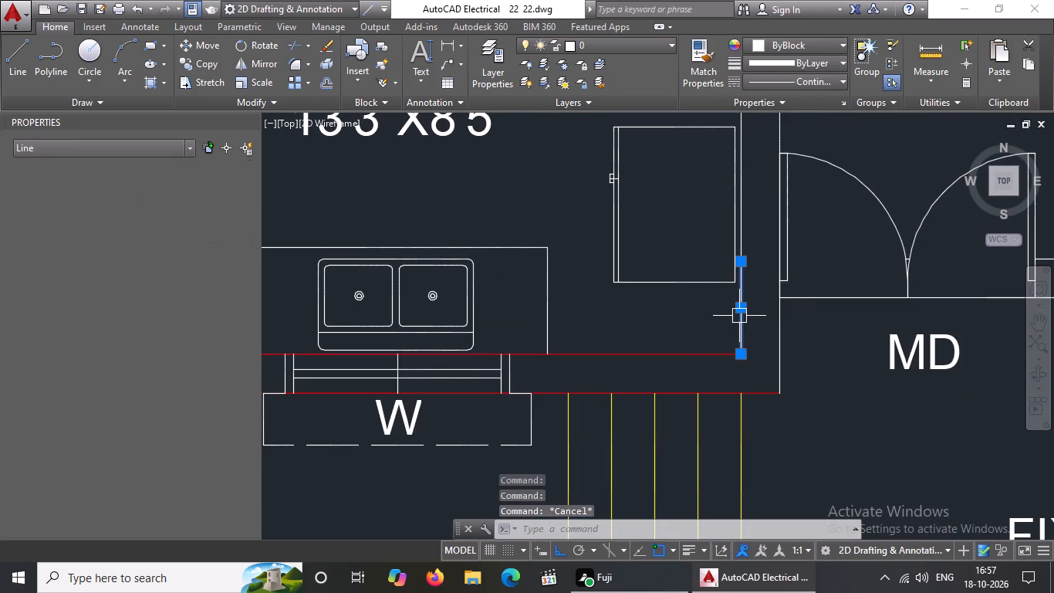
{"action": "key", "text": "Escape"}
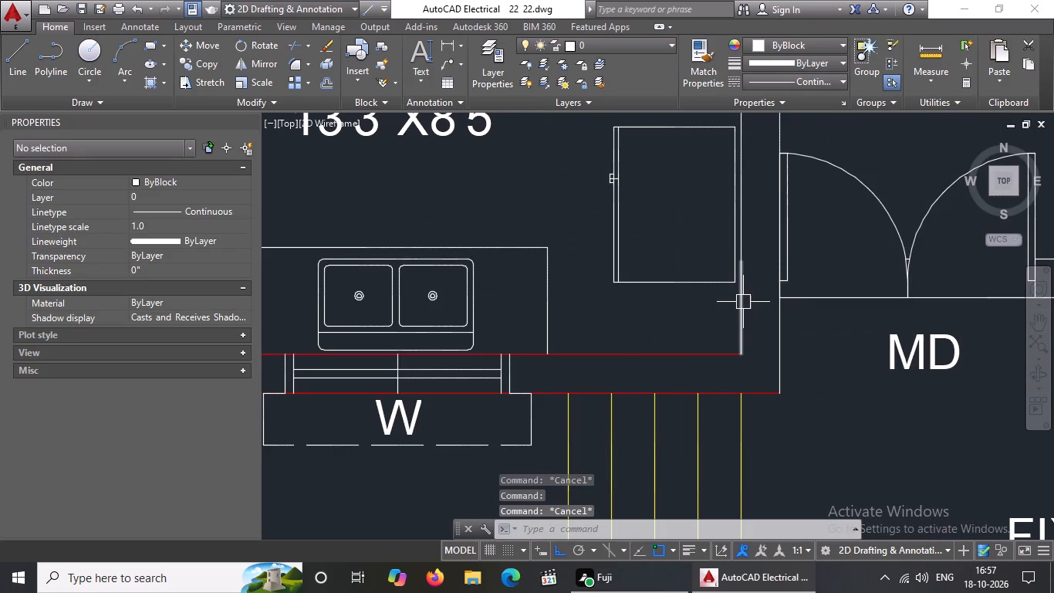
{"action": "left_click", "coordinate": [743, 302]}
{"action": "key", "text": "Delete"}
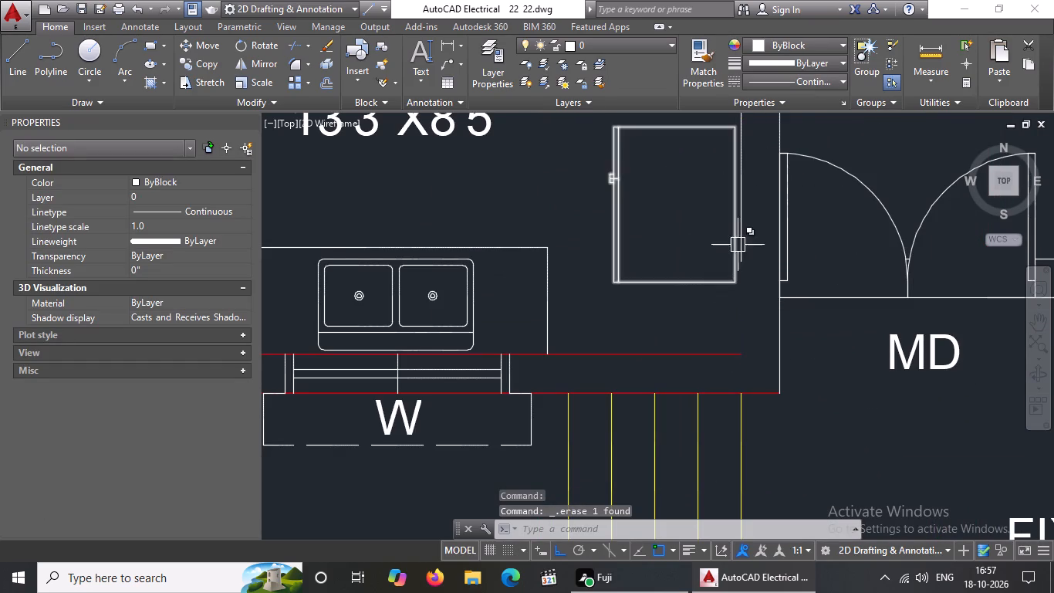
{"action": "scroll", "coordinate": [744, 246], "scroll_direction": "up", "scroll_amount": 2}
{"action": "left_click", "coordinate": [738, 257]}
{"action": "key", "text": "Delete"}
{"action": "scroll", "coordinate": [745, 262], "scroll_direction": "down", "scroll_amount": 2}
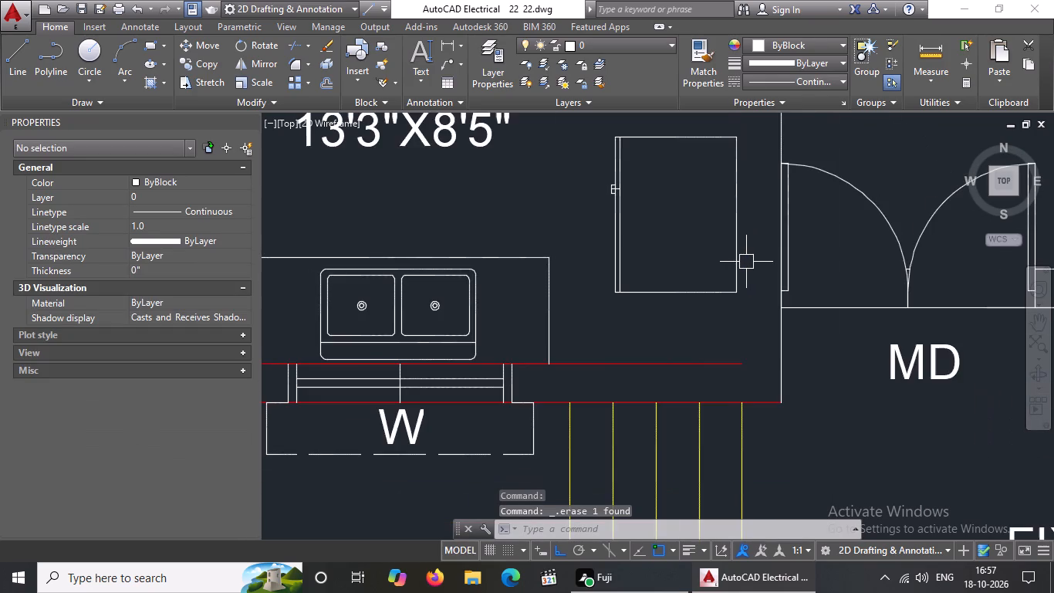
Offset the outer line of the kitchen wall by the main door 9" toward the kitchen.
{"action": "scroll", "coordinate": [747, 282], "scroll_direction": "down", "scroll_amount": 2}
{"action": "middle_click_drag", "start_coordinate": [748, 283], "coordinate": [729, 308]}
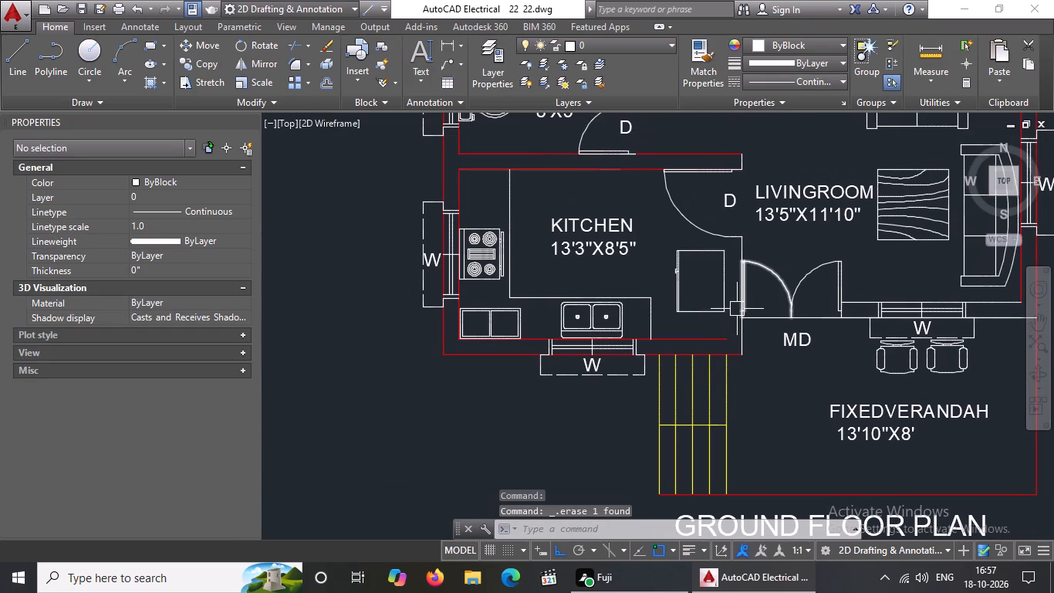
{"action": "key", "text": "Escape"}
{"action": "key", "text": "o"}
{"action": "key", "text": "Return"}
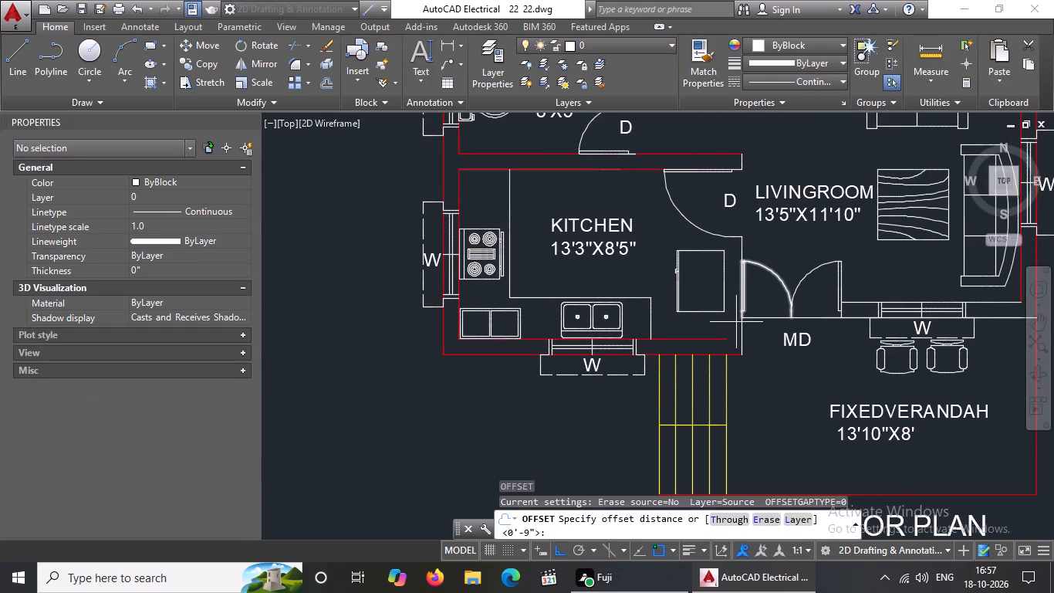
{"action": "key", "text": "9"}
{"action": "key", "text": "shift+quotedbl"}
{"action": "key", "text": "Return"}
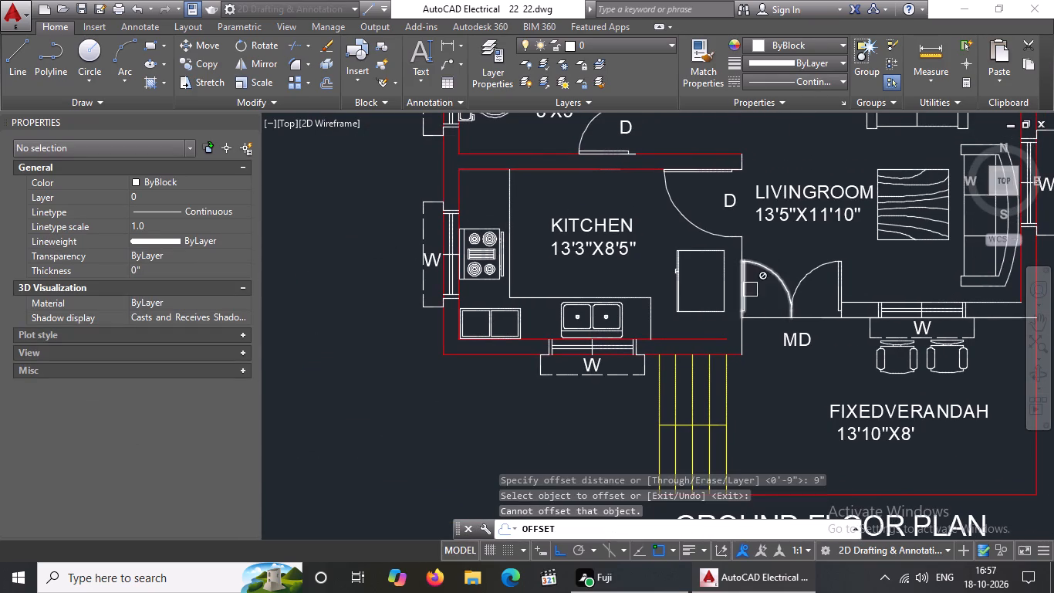
{"action": "left_click", "coordinate": [738, 340]}
{"action": "left_click", "coordinate": [709, 348]}
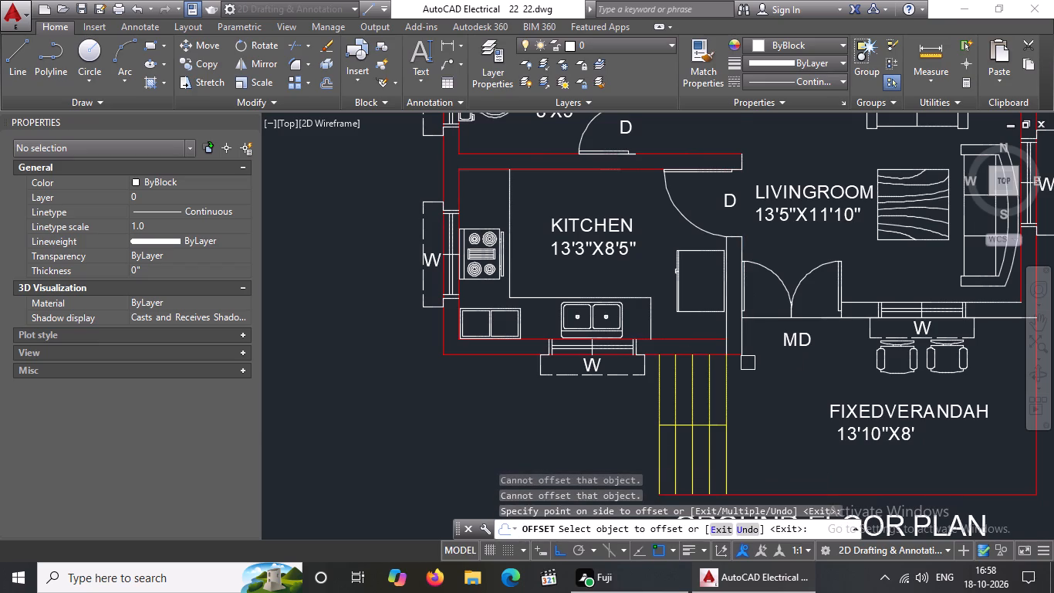
{"action": "key", "text": "Escape"}
{"action": "scroll", "coordinate": [748, 363], "scroll_direction": "up", "scroll_amount": 2}
{"action": "key", "text": "Escape"}
Trim the end of the new inner wall line that extends past the kitchen's inner sink-side line at the corner.
{"action": "key", "text": "t"}
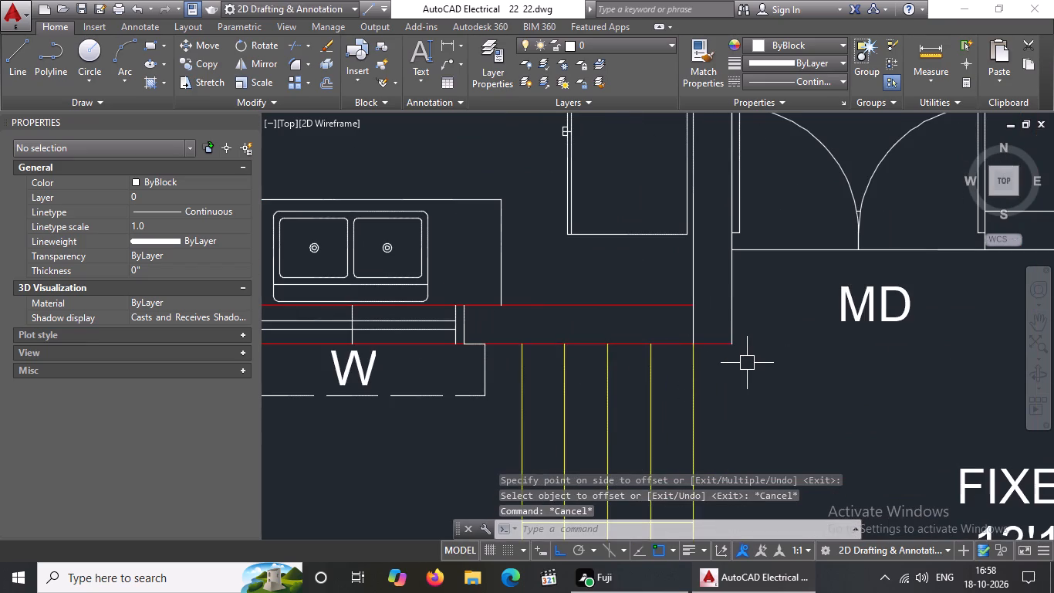
{"action": "key", "text": "r"}
{"action": "key", "text": "space"}
{"action": "key", "text": "space"}
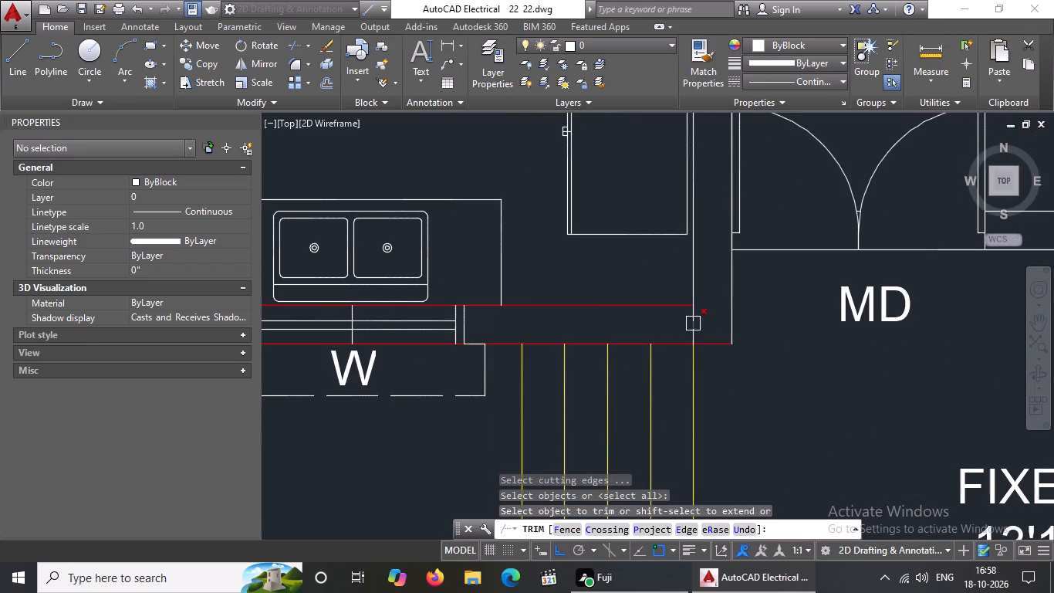
{"action": "scroll", "coordinate": [693, 323], "scroll_direction": "up", "scroll_amount": 2}
{"action": "left_click", "coordinate": [688, 305]}
{"action": "scroll", "coordinate": [713, 316], "scroll_direction": "down", "scroll_amount": 3}
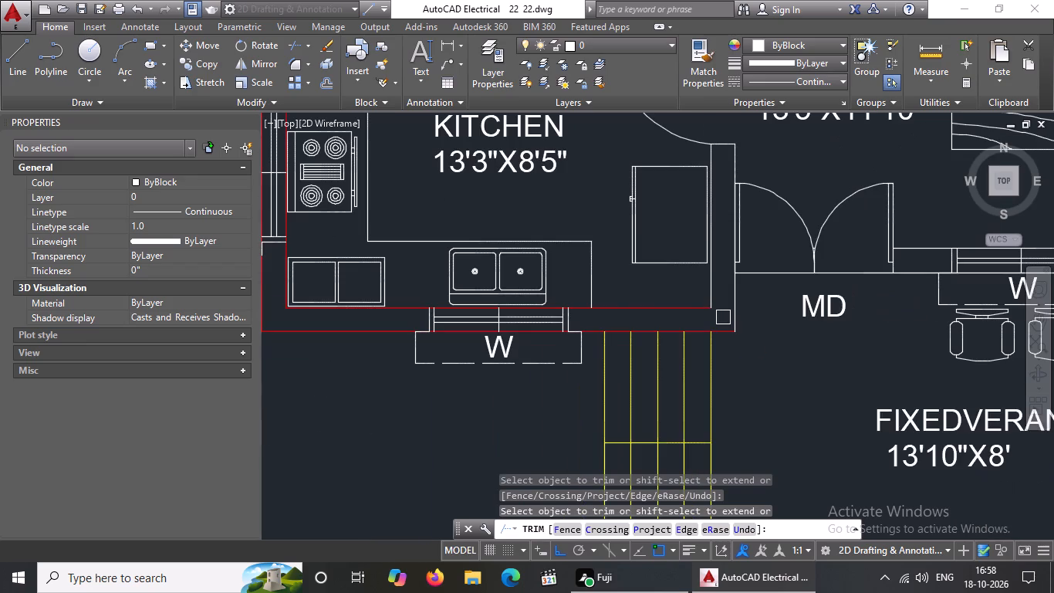
Set the inner and outer lines of the kitchen wall beside the main door to colour 10, and deselect.
{"action": "key", "text": "Escape"}
{"action": "left_click", "coordinate": [711, 291]}
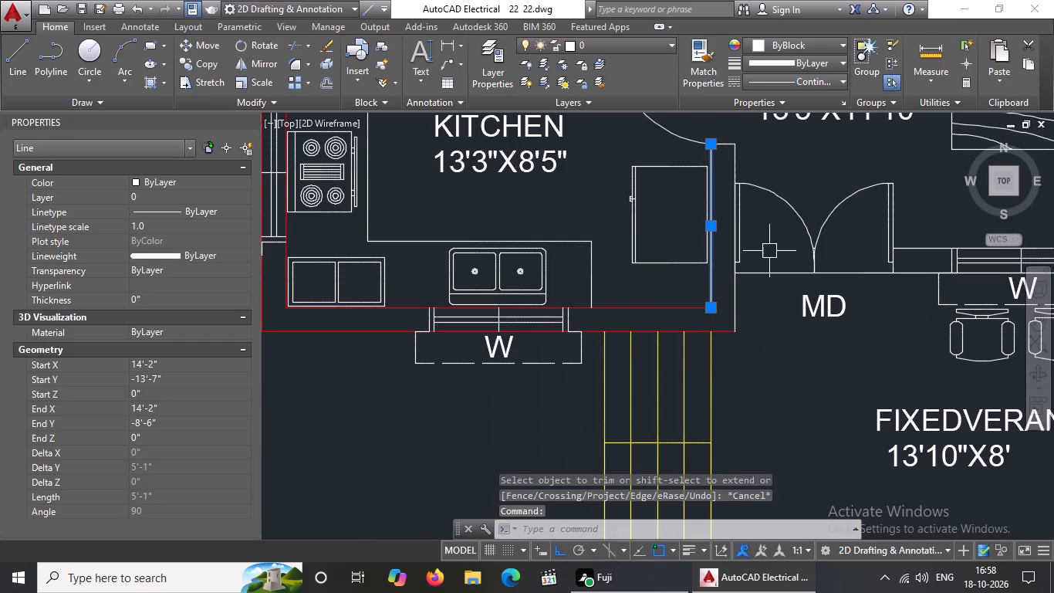
{"action": "left_click", "coordinate": [803, 44]}
{"action": "left_click", "coordinate": [755, 229]}
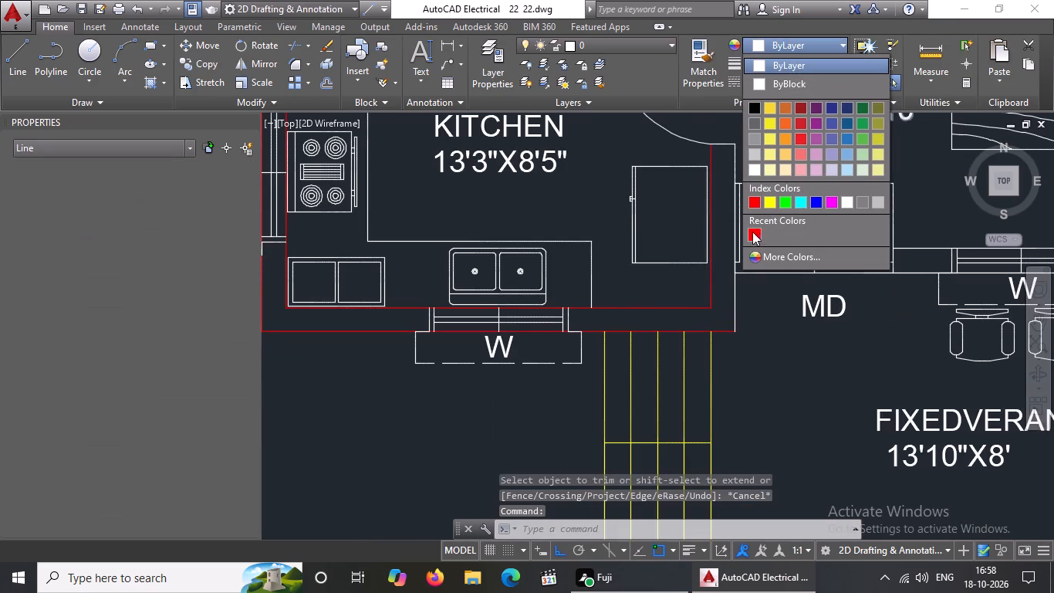
{"action": "key", "text": "Escape"}
{"action": "left_click", "coordinate": [739, 309]}
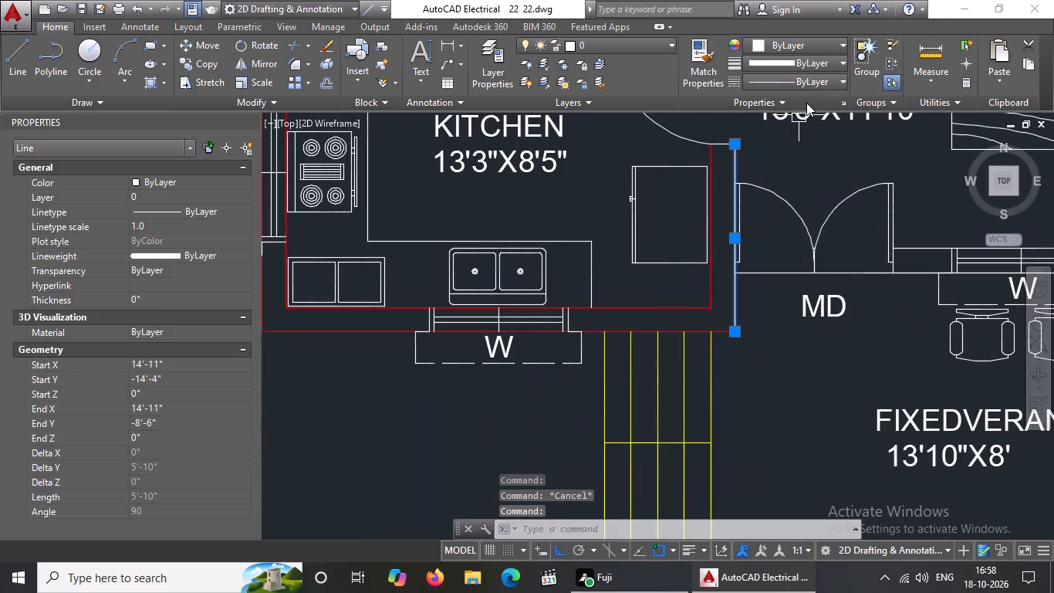
{"action": "left_click", "coordinate": [831, 48]}
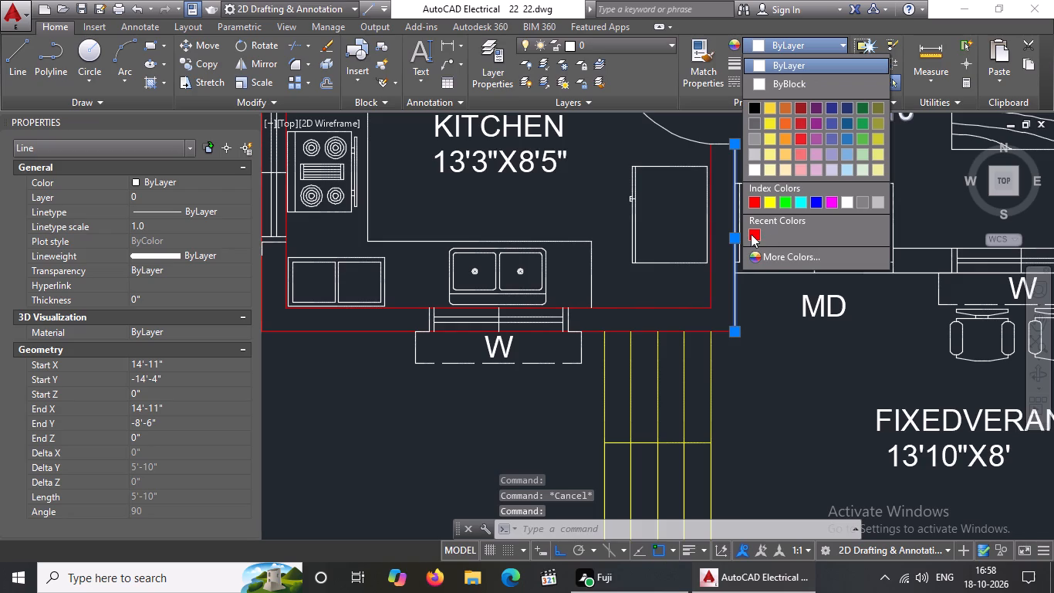
{"action": "left_click", "coordinate": [752, 234]}
{"action": "scroll", "coordinate": [747, 236], "scroll_direction": "down", "scroll_amount": 3}
{"action": "key", "text": "Escape"}
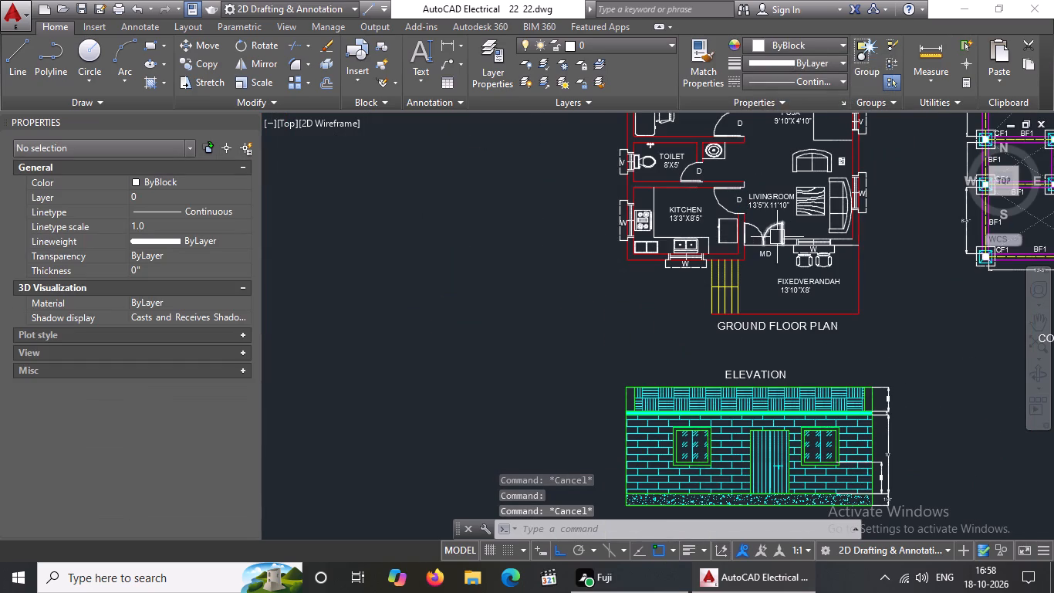
Trim the verandah-side wall line where it crosses the main door opening, and erase the long leftover segment above the MD label.
{"action": "scroll", "coordinate": [771, 241], "scroll_direction": "up", "scroll_amount": 1}
{"action": "middle_click_drag", "start_coordinate": [766, 244], "coordinate": [716, 286]}
{"action": "scroll", "coordinate": [765, 290], "scroll_direction": "up", "scroll_amount": 2}
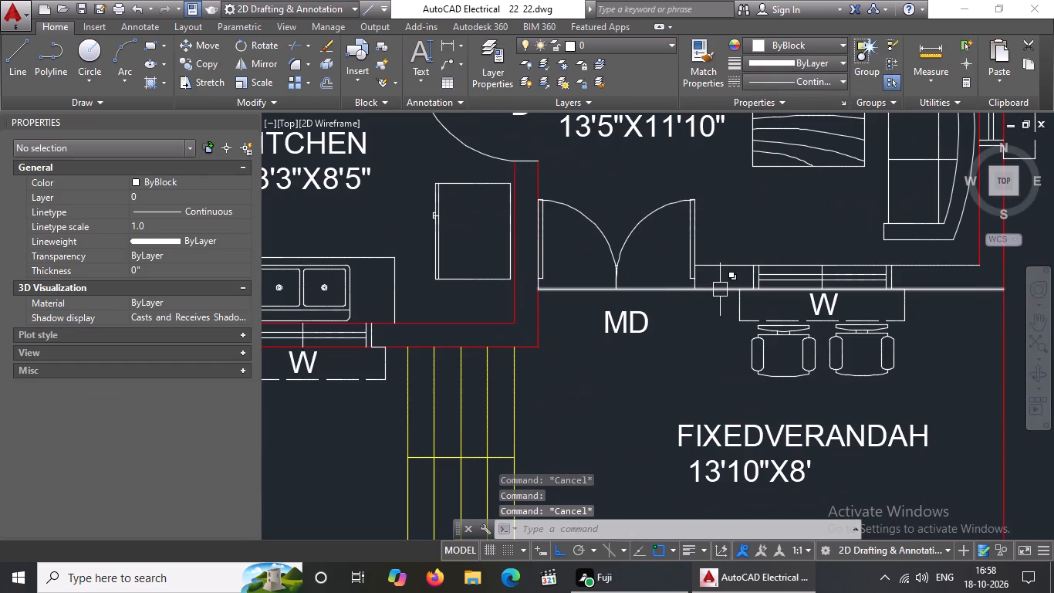
{"action": "key", "text": "Escape"}
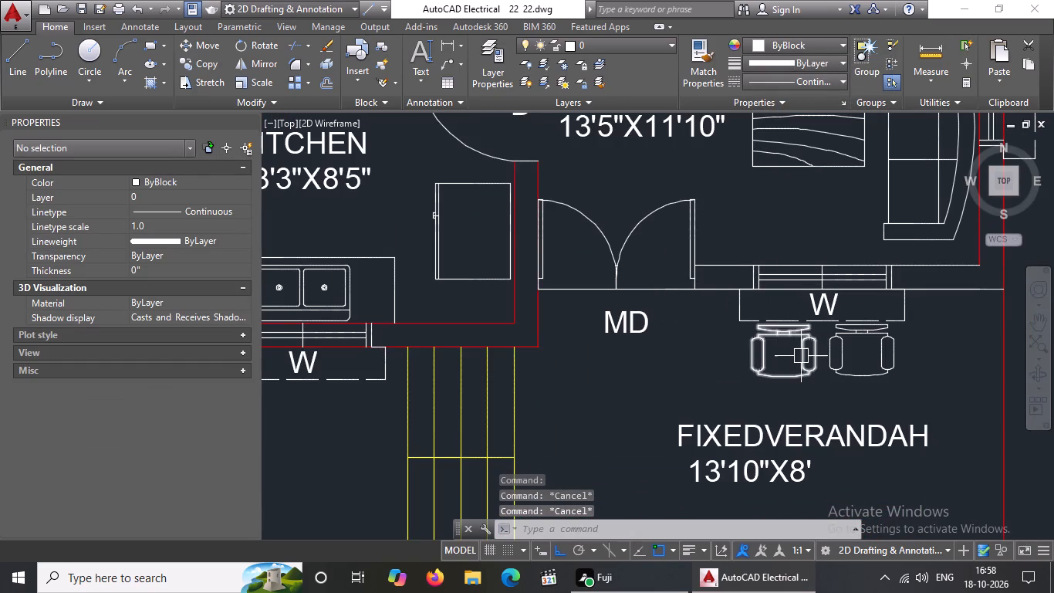
{"action": "type", "text": "TR"}
{"action": "key", "text": "space"}
{"action": "key", "text": "space"}
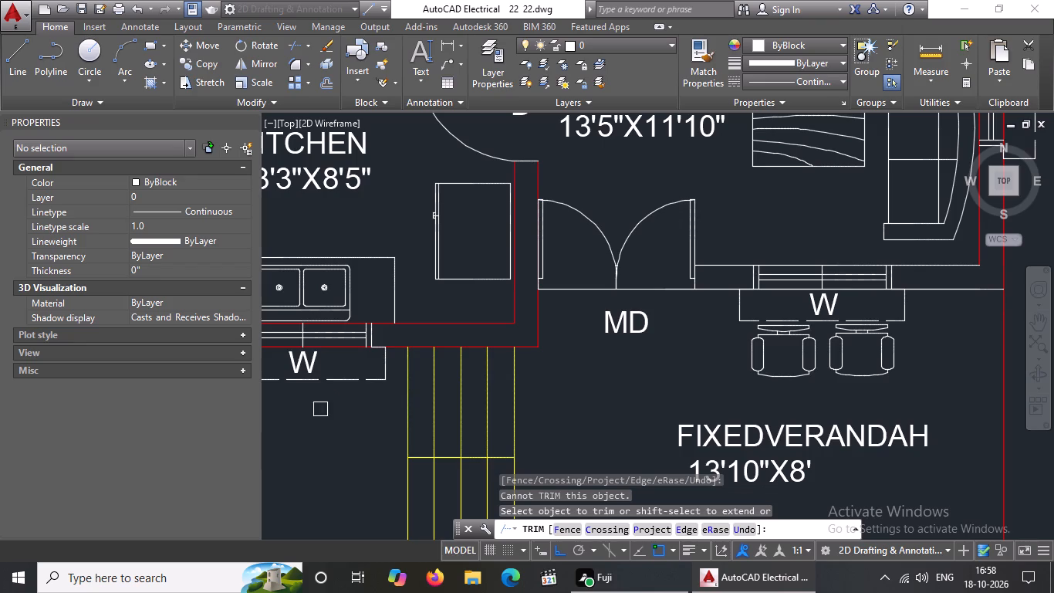
{"action": "left_click_drag", "start_coordinate": [549, 293], "coordinate": [556, 291]}
{"action": "scroll", "coordinate": [685, 296], "scroll_direction": "up", "scroll_amount": 2}
{"action": "left_click", "coordinate": [698, 273]}
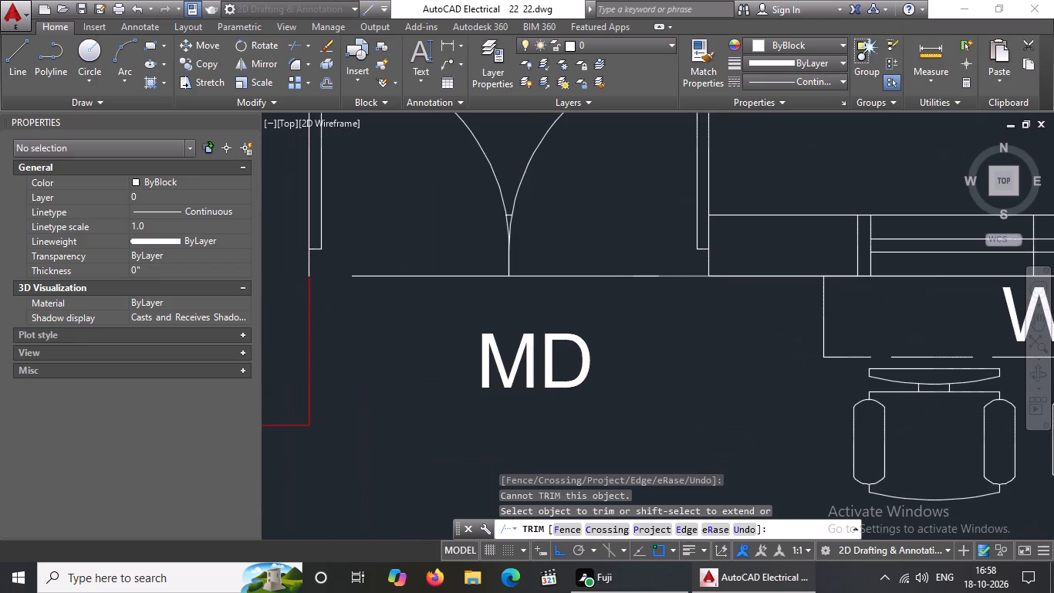
{"action": "left_click", "coordinate": [694, 276]}
{"action": "key", "text": "Escape"}
{"action": "left_click", "coordinate": [613, 275]}
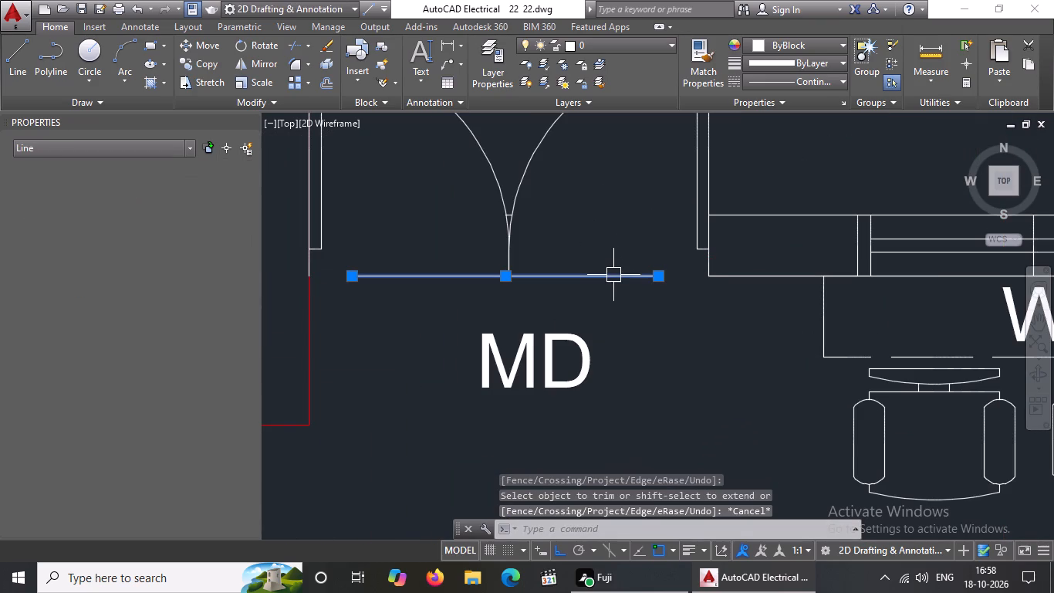
{"action": "key", "text": "Delete"}
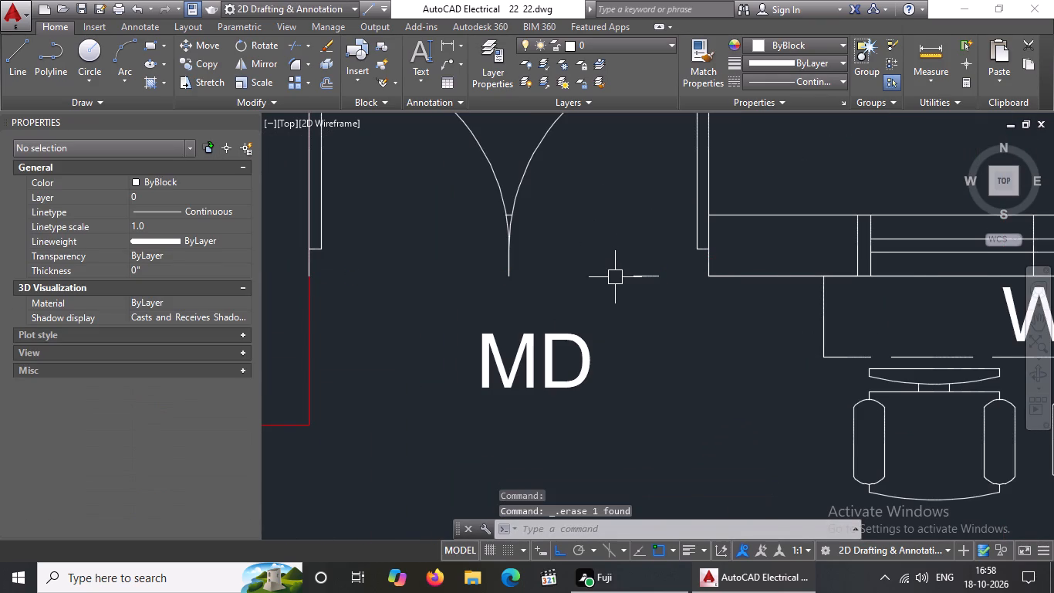
Set all the tread lines and the dividing line of the existing stair to yellow, and deselect.
{"action": "scroll", "coordinate": [615, 277], "scroll_direction": "down", "scroll_amount": 4}
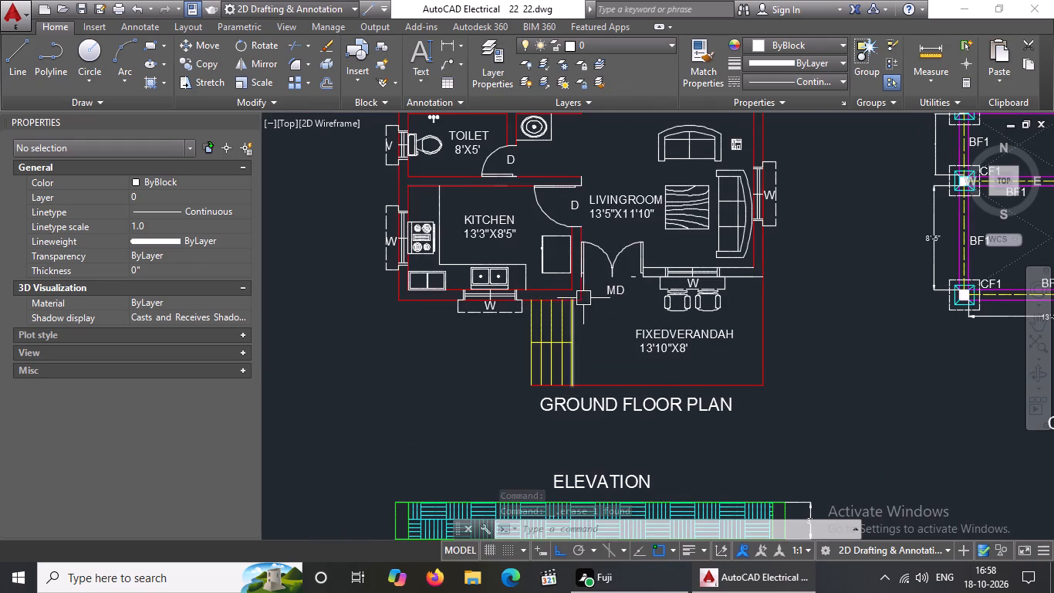
{"action": "middle_click_drag", "start_coordinate": [610, 300], "coordinate": [590, 386]}
{"action": "scroll", "coordinate": [595, 363], "scroll_direction": "down", "scroll_amount": 1}
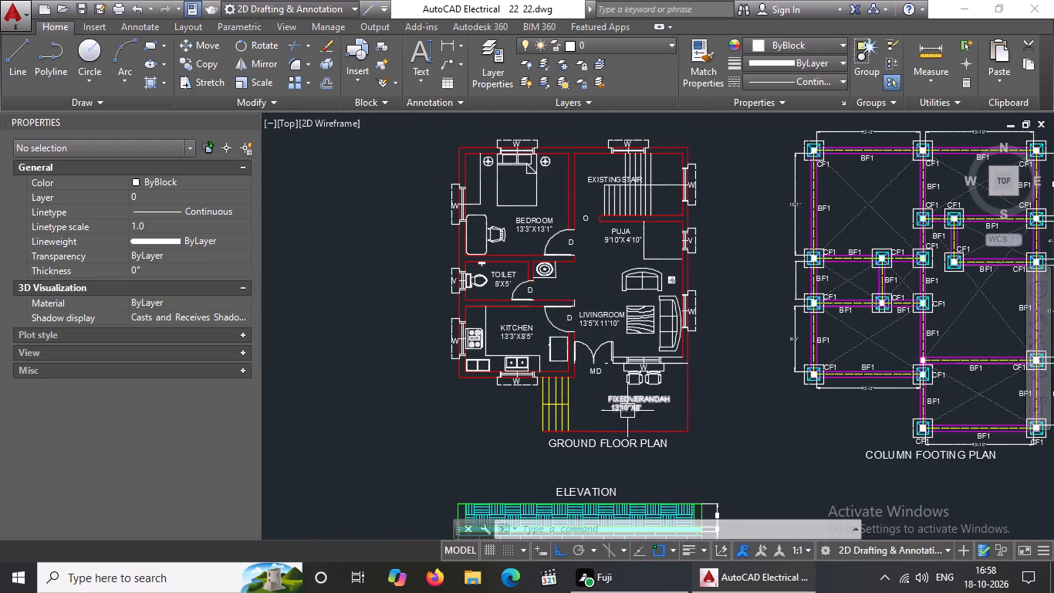
{"action": "middle_click_drag", "start_coordinate": [635, 263], "coordinate": [622, 309]}
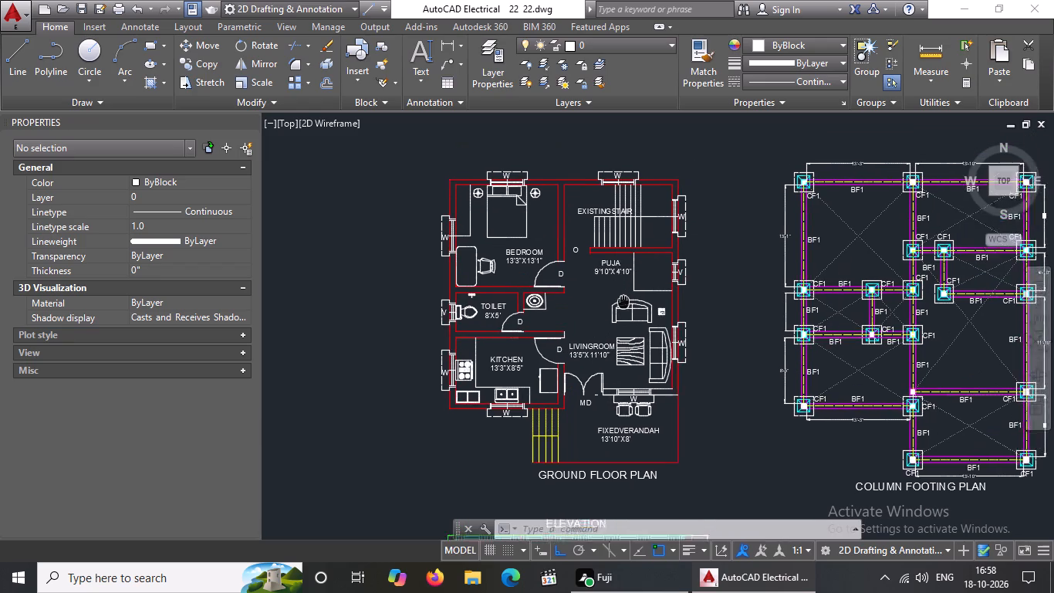
{"action": "middle_click_drag", "start_coordinate": [622, 309], "coordinate": [617, 334]}
{"action": "scroll", "coordinate": [600, 248], "scroll_direction": "up", "scroll_amount": 3}
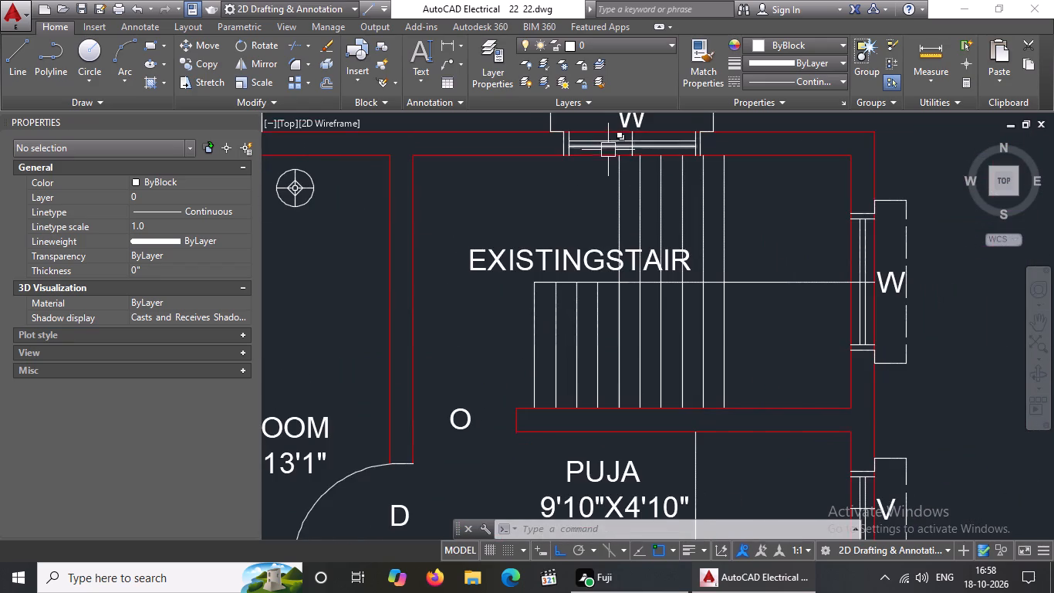
{"action": "scroll", "coordinate": [608, 150], "scroll_direction": "up", "scroll_amount": 1}
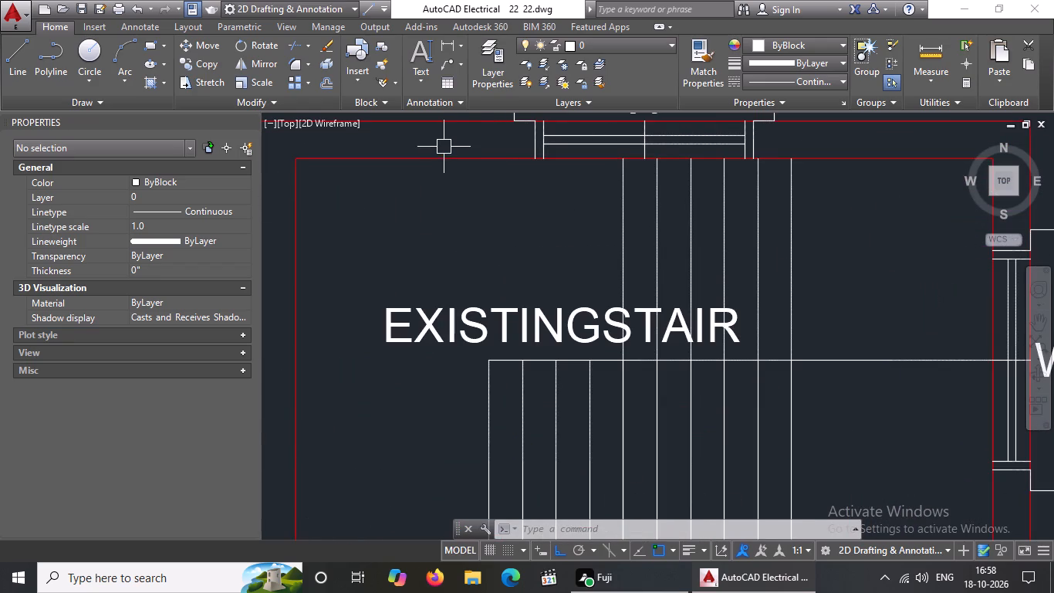
{"action": "left_click_drag", "start_coordinate": [444, 147], "coordinate": [448, 168]}
{"action": "scroll", "coordinate": [650, 300], "scroll_direction": "down", "scroll_amount": 2}
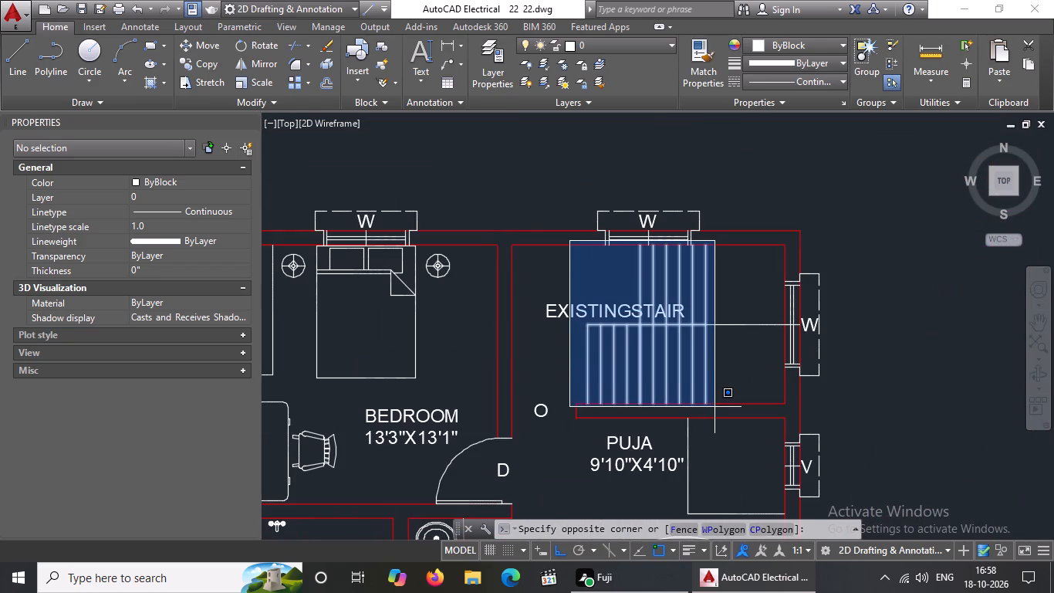
{"action": "left_click", "coordinate": [715, 408]}
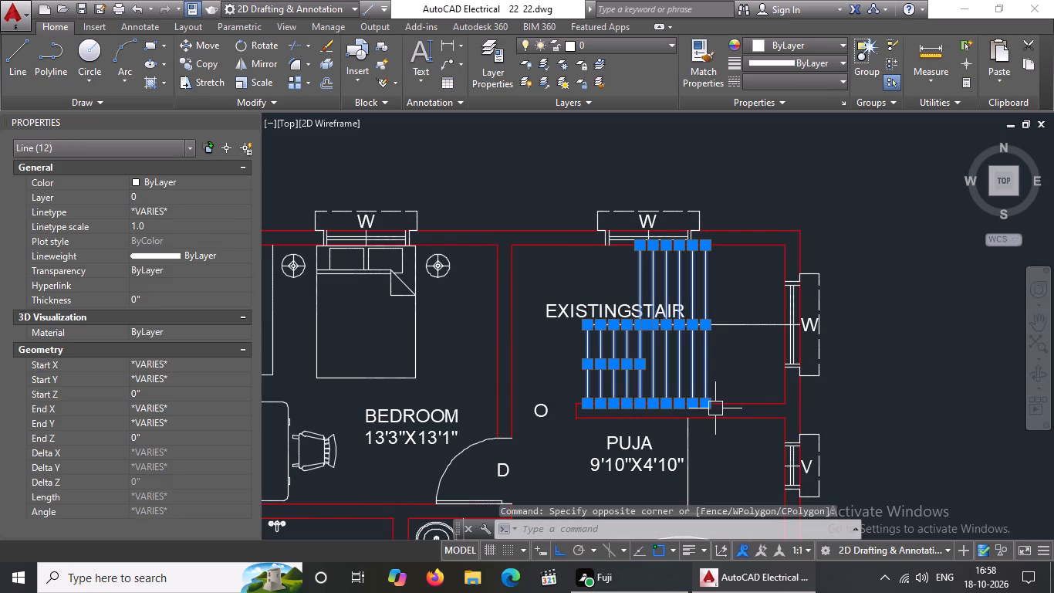
{"action": "left_click", "coordinate": [810, 42]}
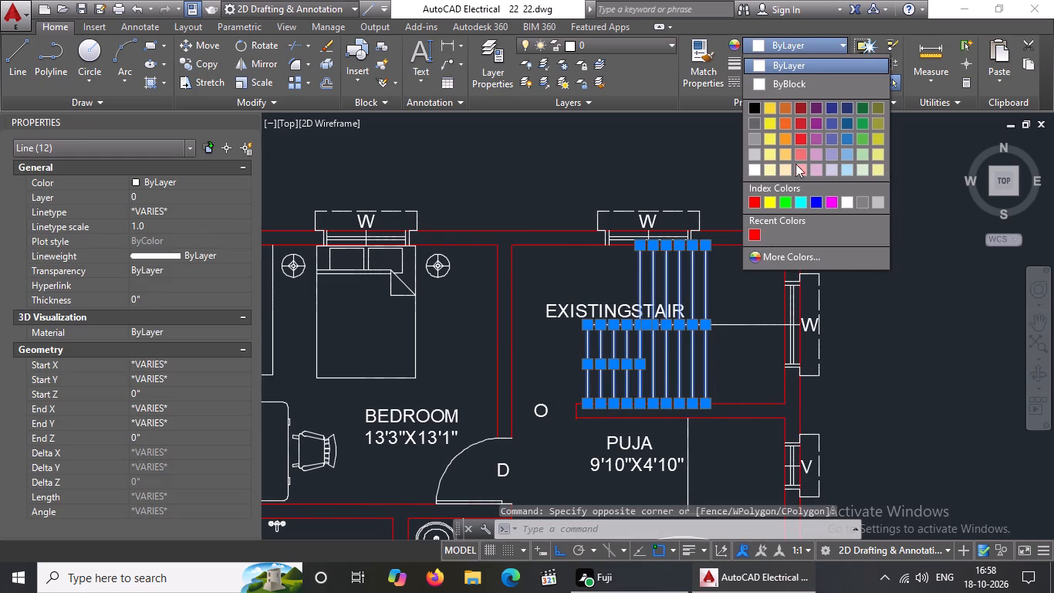
{"action": "left_click", "coordinate": [772, 200]}
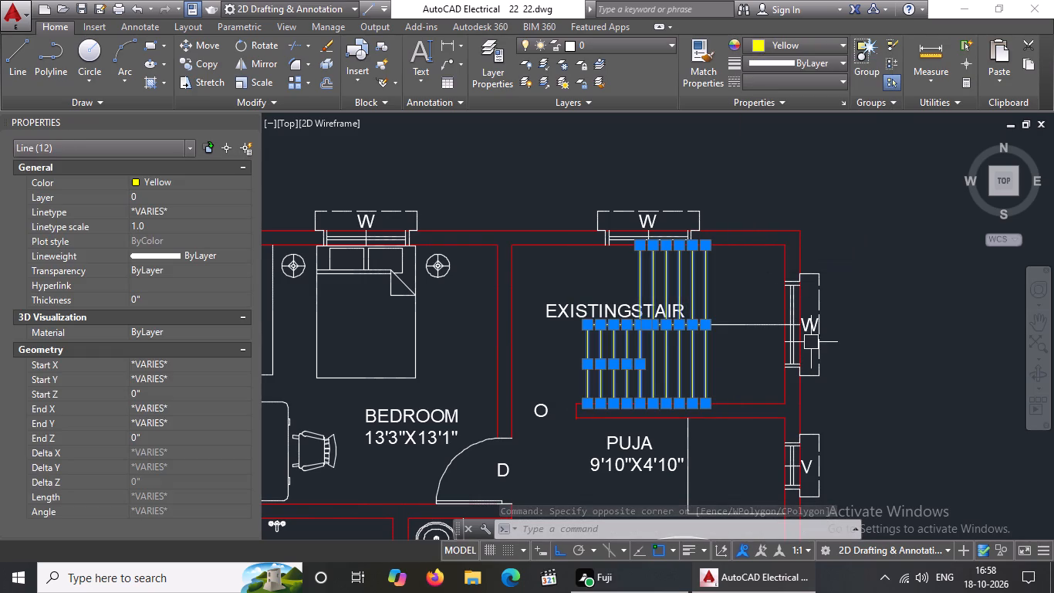
{"action": "key", "text": "Escape"}
Set the existing stair's landing line, running to the side window wall, to yellow and deselect.
{"action": "left_click", "coordinate": [731, 321]}
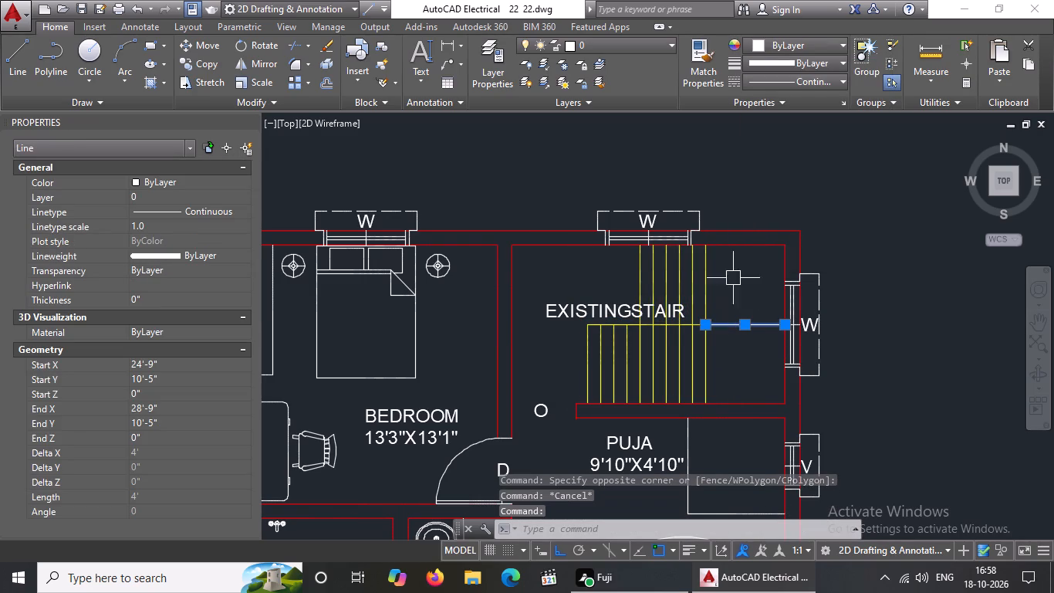
{"action": "left_click", "coordinate": [799, 43]}
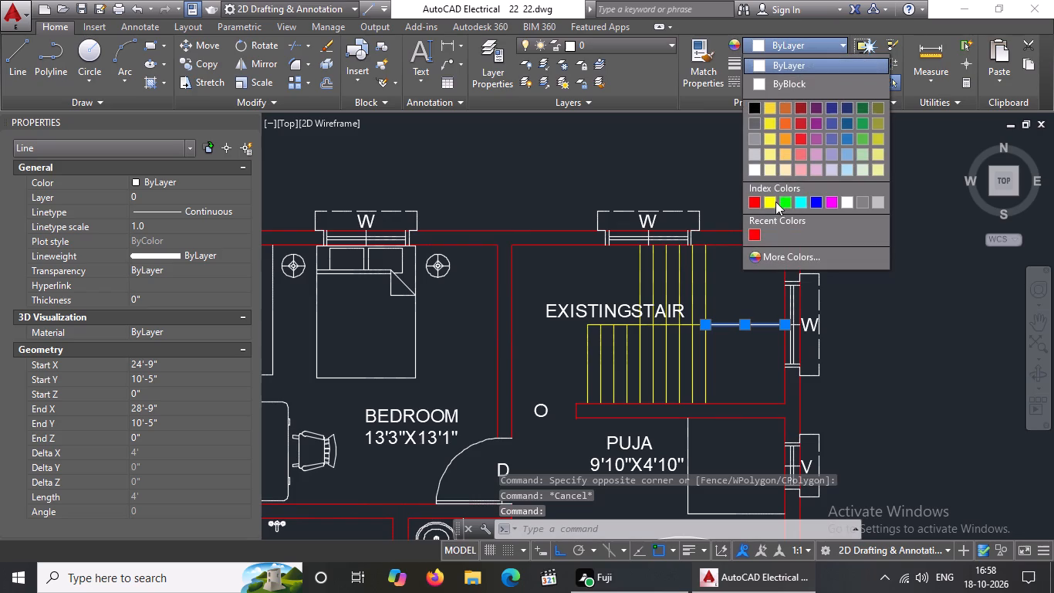
{"action": "left_click", "coordinate": [770, 204]}
{"action": "scroll", "coordinate": [840, 291], "scroll_direction": "down", "scroll_amount": 1}
{"action": "key", "text": "Escape"}
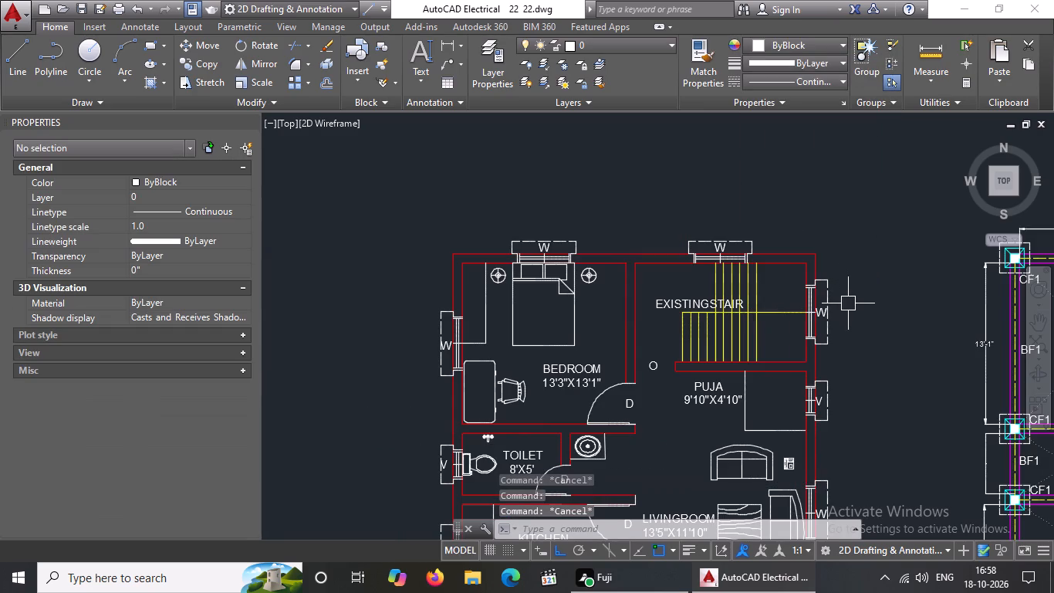
Erase the short leftover line segment in the main door opening near the living room window wall.
{"action": "middle_click_drag", "start_coordinate": [848, 304], "coordinate": [755, 179]}
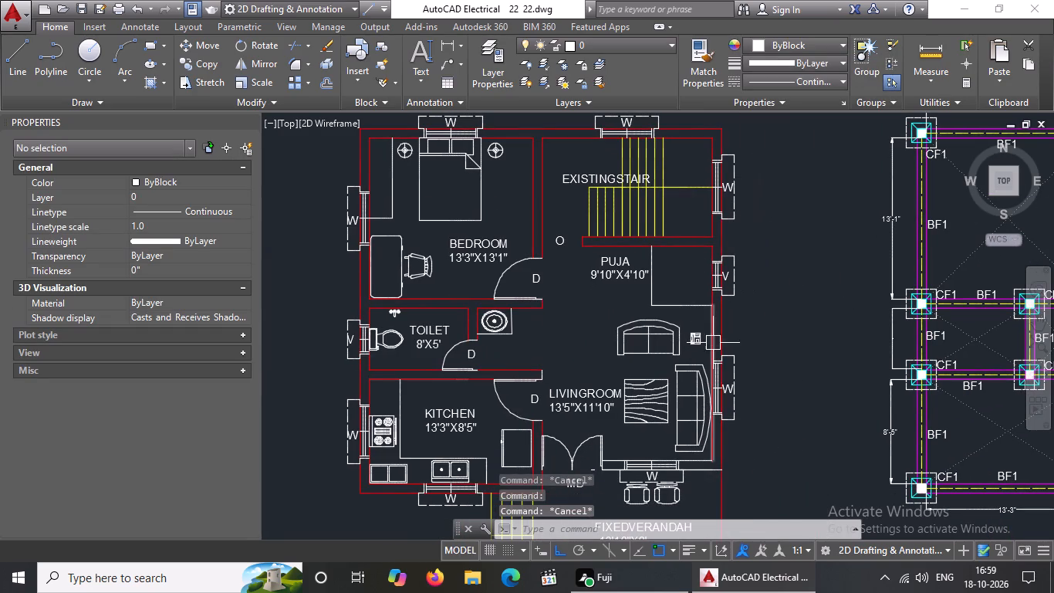
{"action": "middle_click_drag", "start_coordinate": [713, 344], "coordinate": [721, 294]}
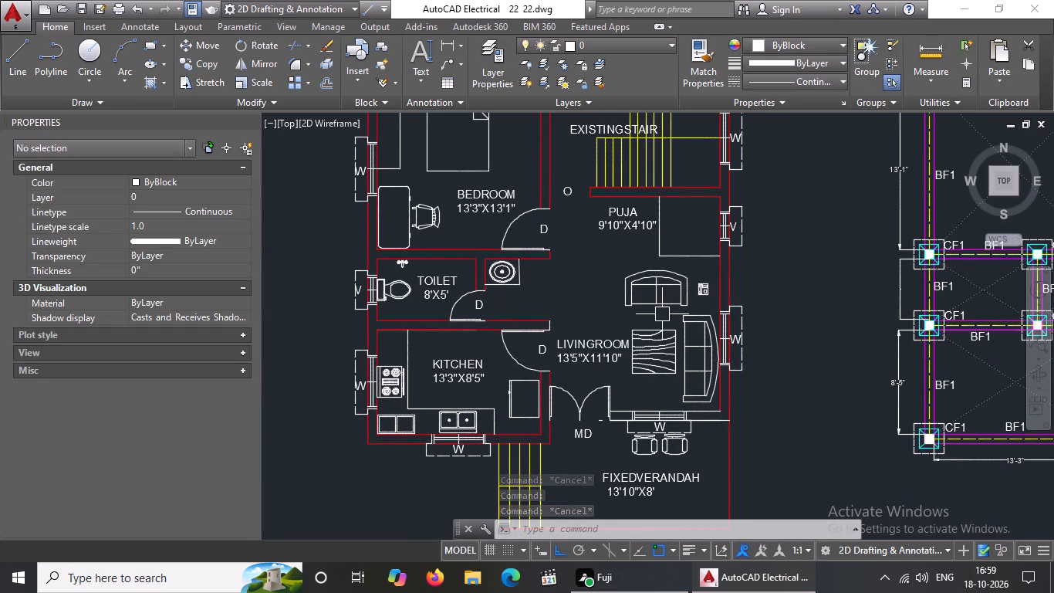
{"action": "scroll", "coordinate": [662, 314], "scroll_direction": "down", "scroll_amount": 2}
{"action": "middle_click_drag", "start_coordinate": [734, 375], "coordinate": [734, 287]}
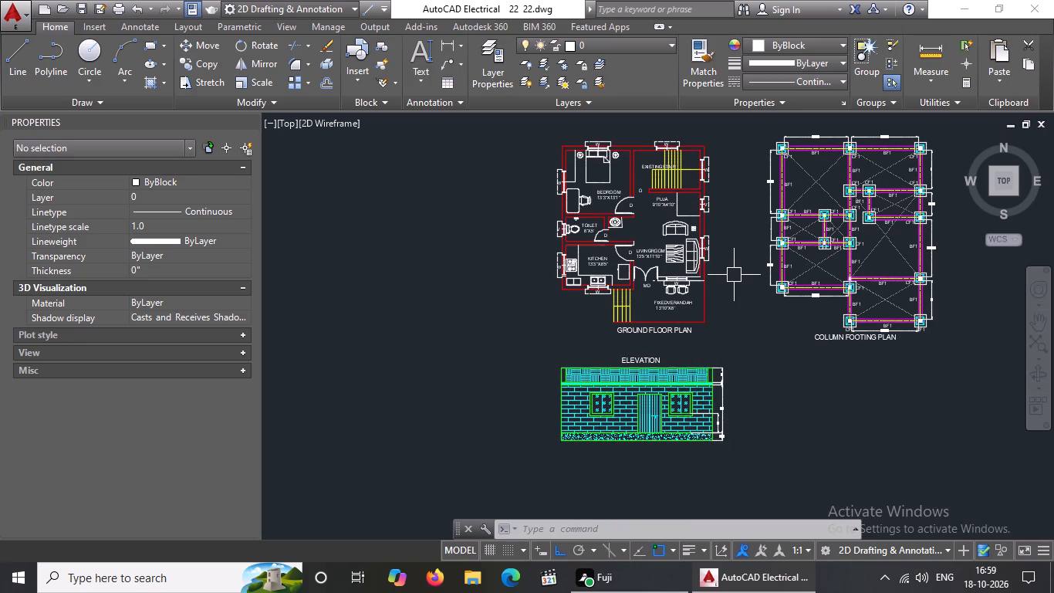
{"action": "scroll", "coordinate": [687, 280], "scroll_direction": "up", "scroll_amount": 3}
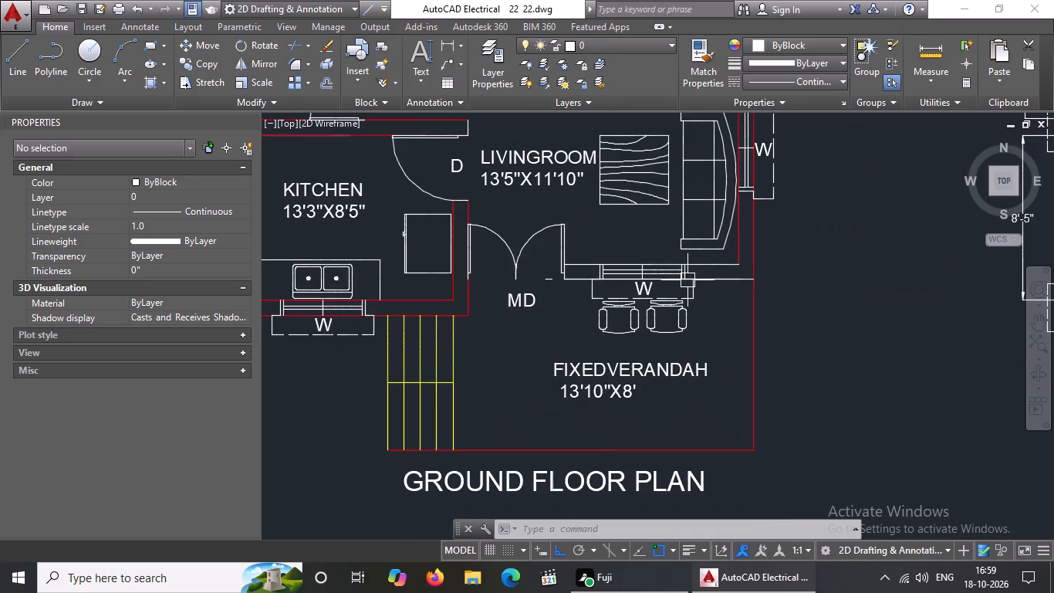
{"action": "scroll", "coordinate": [684, 280], "scroll_direction": "up", "scroll_amount": 1}
{"action": "left_click", "coordinate": [462, 280]}
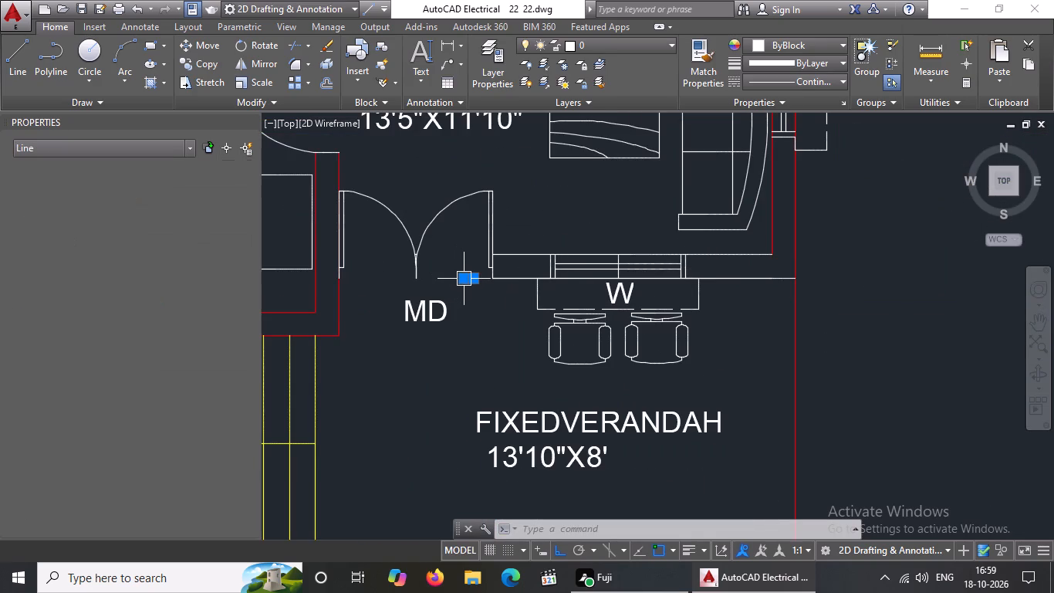
{"action": "key", "text": "Delete"}
{"action": "key", "text": "Delete"}
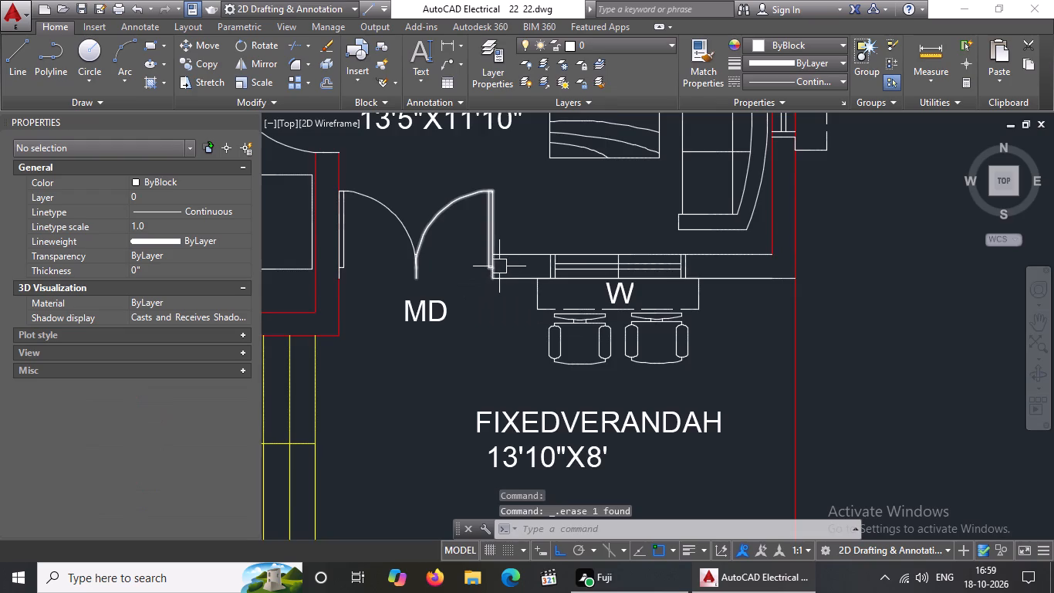
Set the inner and outer lines of the living room's window wall facing the verandah to colour 10, and deselect.
{"action": "scroll", "coordinate": [500, 265], "scroll_direction": "down", "scroll_amount": 3}
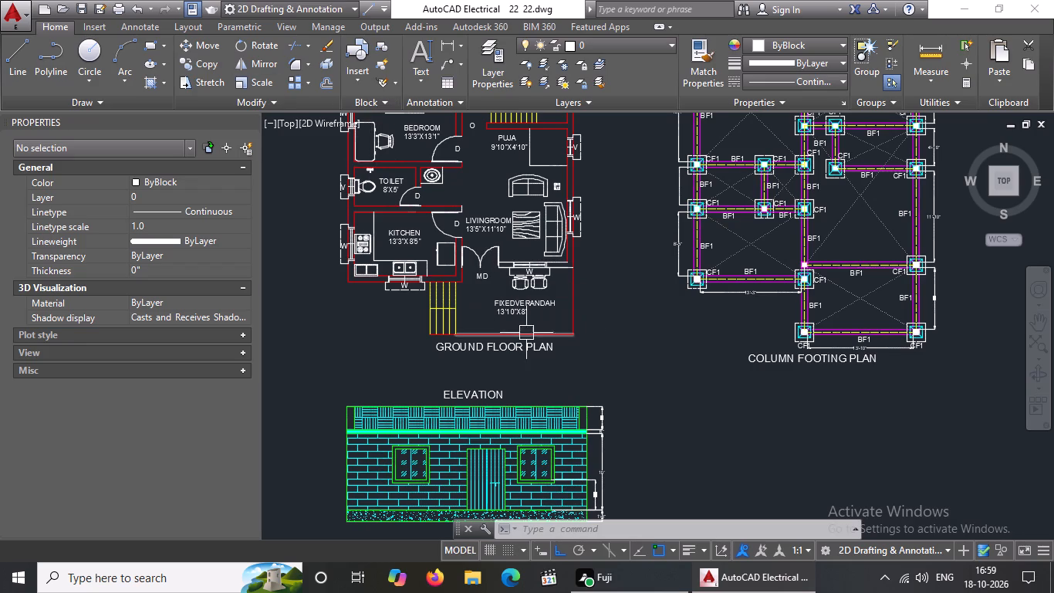
{"action": "scroll", "coordinate": [523, 281], "scroll_direction": "up", "scroll_amount": 2}
{"action": "left_click", "coordinate": [476, 232]}
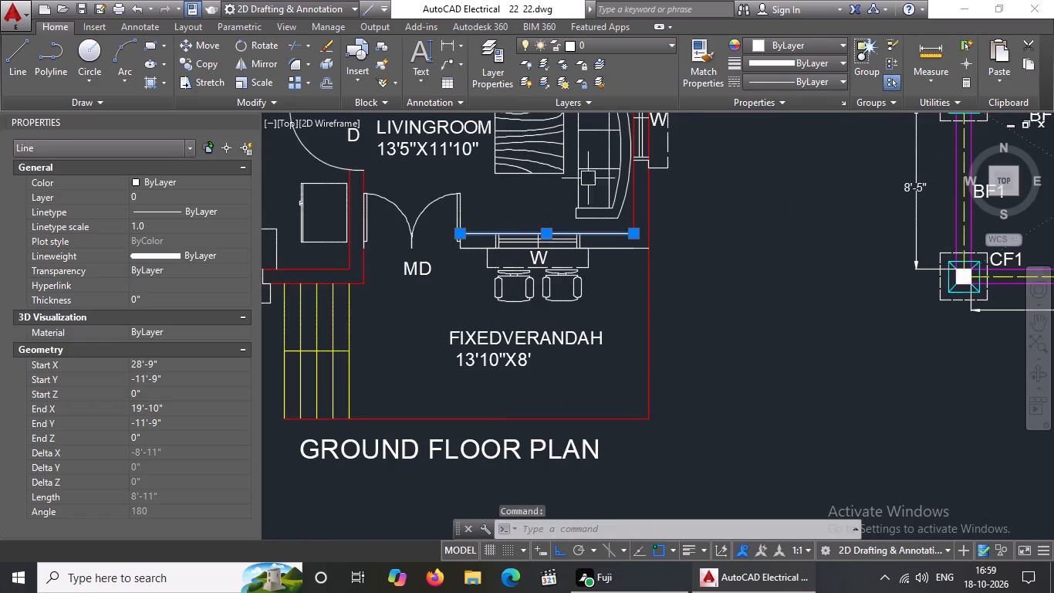
{"action": "left_click", "coordinate": [790, 39]}
{"action": "left_click", "coordinate": [752, 240]}
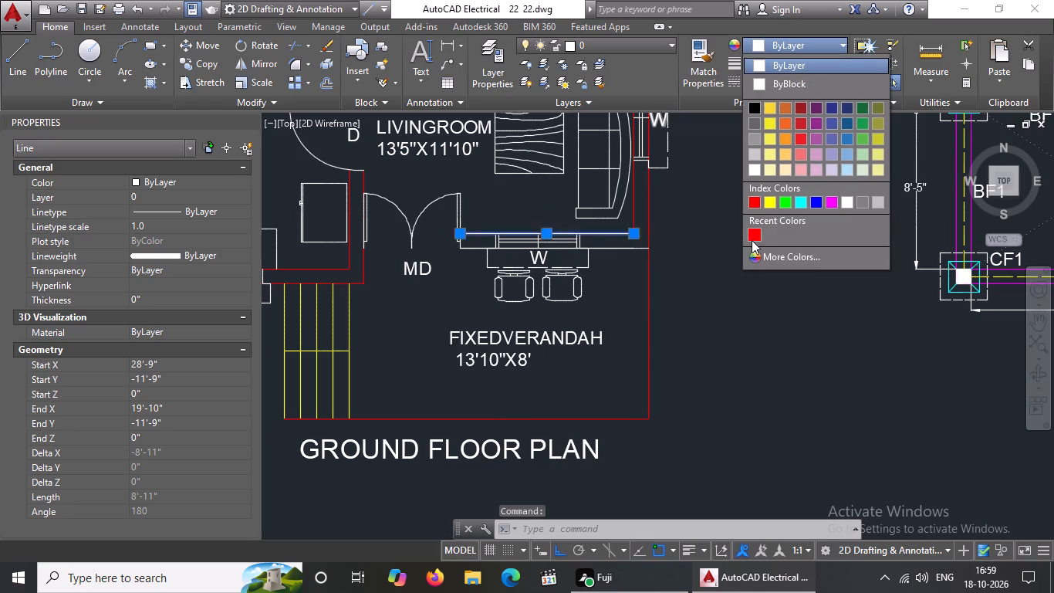
{"action": "left_click", "coordinate": [610, 246]}
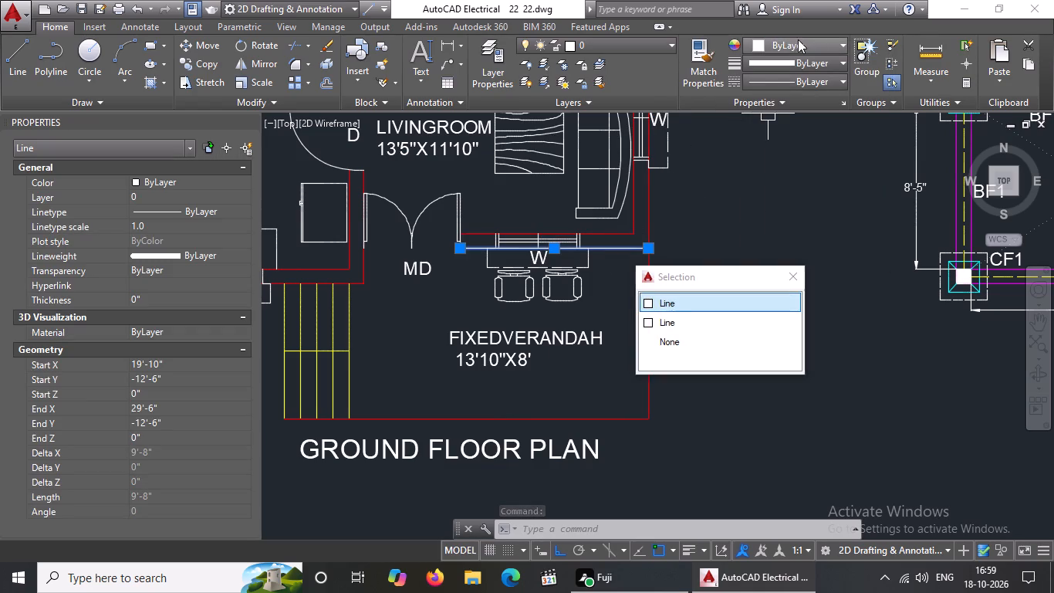
{"action": "left_click", "coordinate": [798, 39]}
{"action": "left_click", "coordinate": [752, 234]}
{"action": "scroll", "coordinate": [722, 251], "scroll_direction": "down", "scroll_amount": 2}
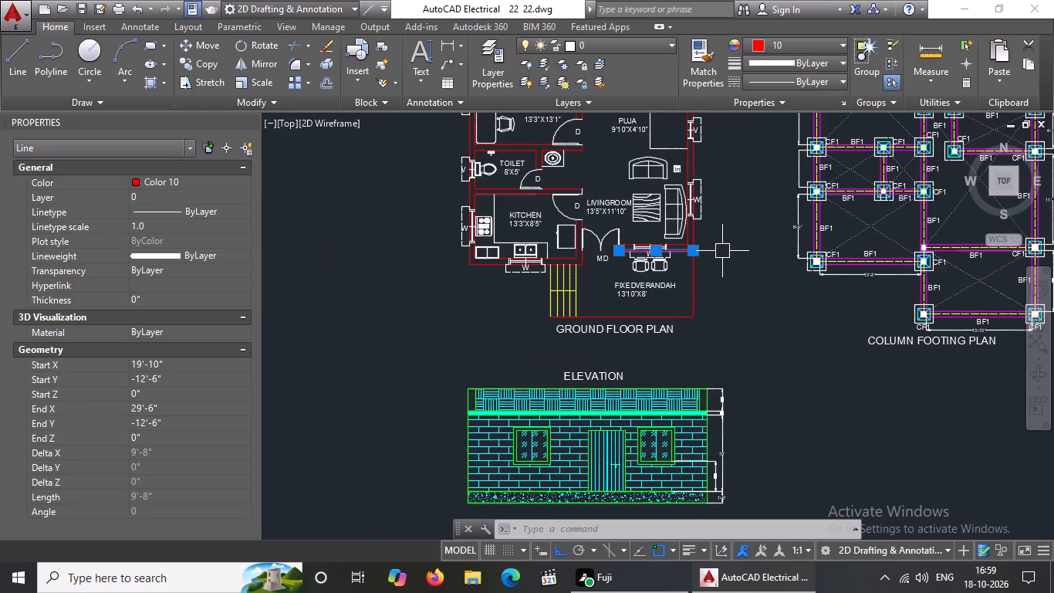
{"action": "scroll", "coordinate": [722, 251], "scroll_direction": "down", "scroll_amount": 1}
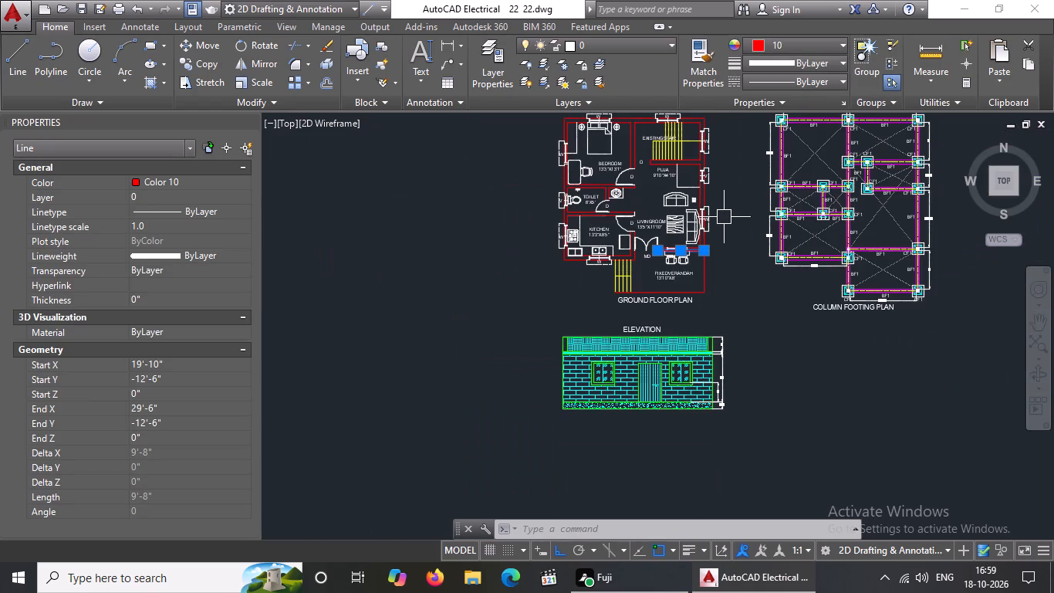
{"action": "key", "text": "Escape"}
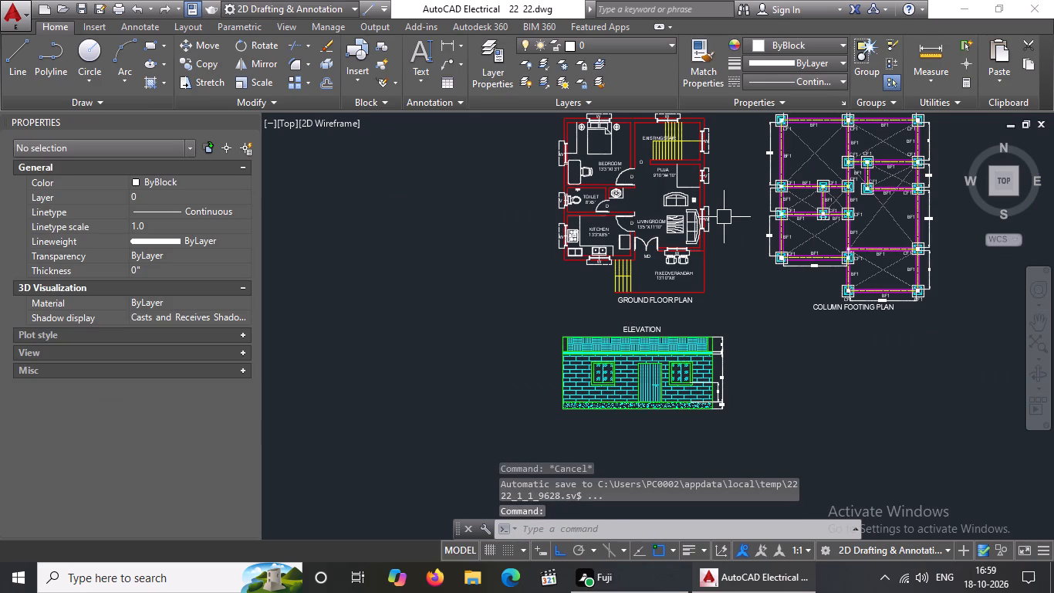
Select the window lines and W label in the kitchen's sink-side wall.
{"action": "scroll", "coordinate": [610, 260], "scroll_direction": "up", "scroll_amount": 4}
{"action": "scroll", "coordinate": [539, 249], "scroll_direction": "up", "scroll_amount": 2}
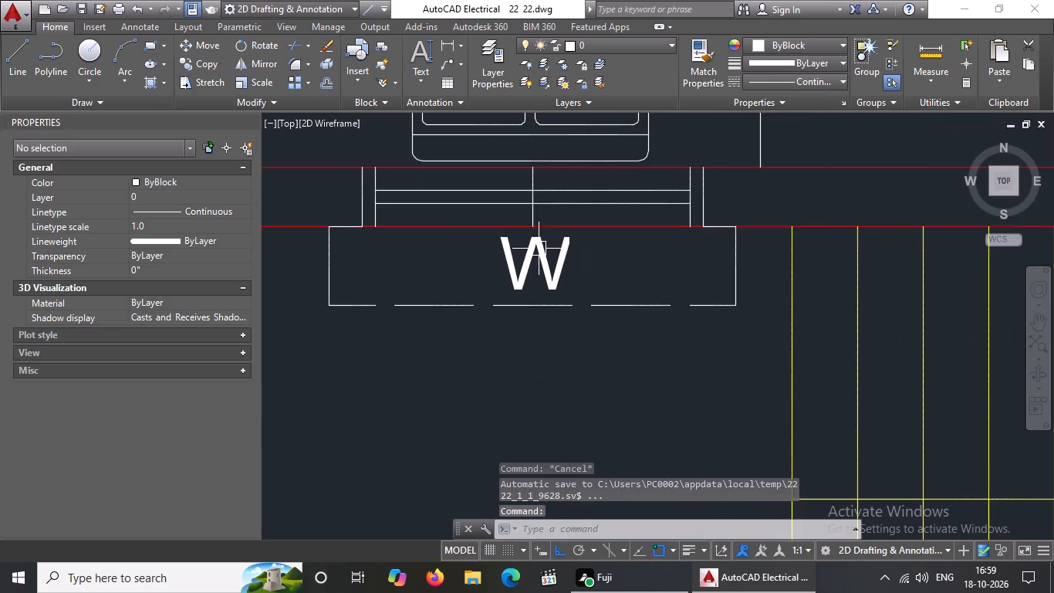
{"action": "left_click", "coordinate": [296, 157]}
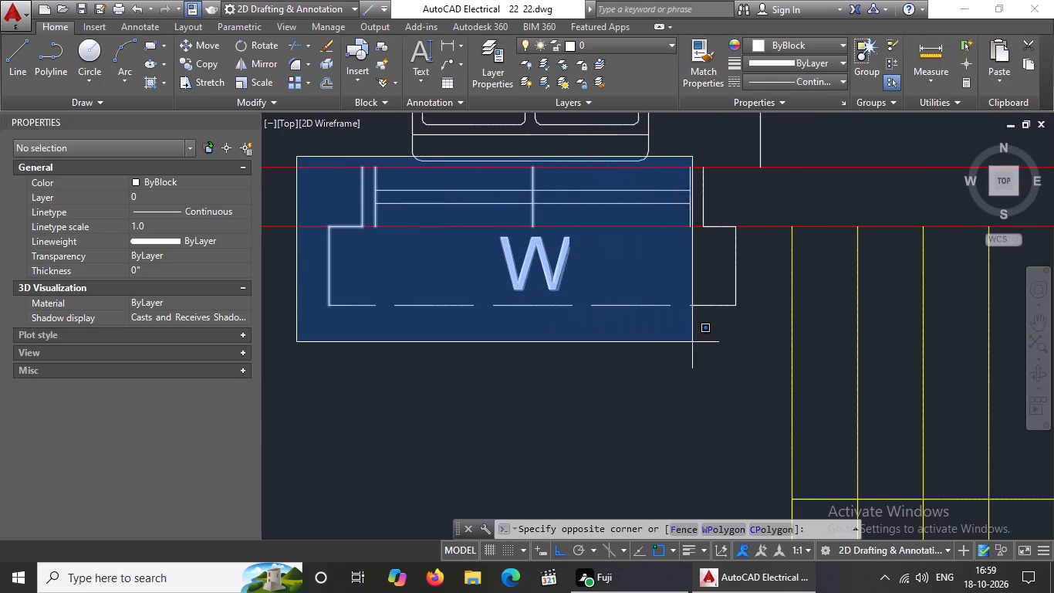
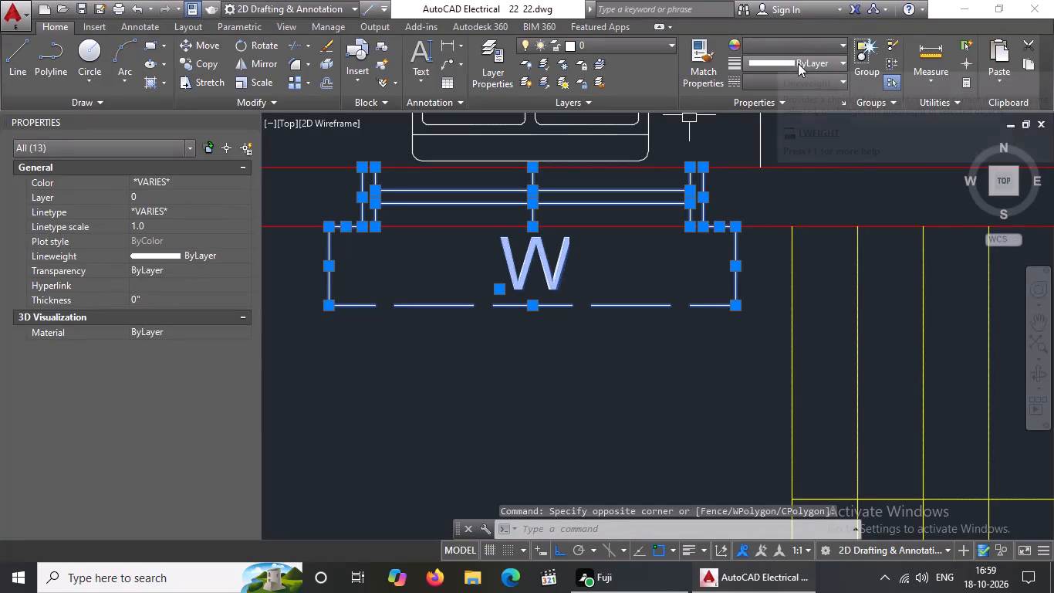
Set the selected window lines and W label in the kitchen's sink-side wall to yellow and deselect.
{"action": "left_click", "coordinate": [818, 43]}
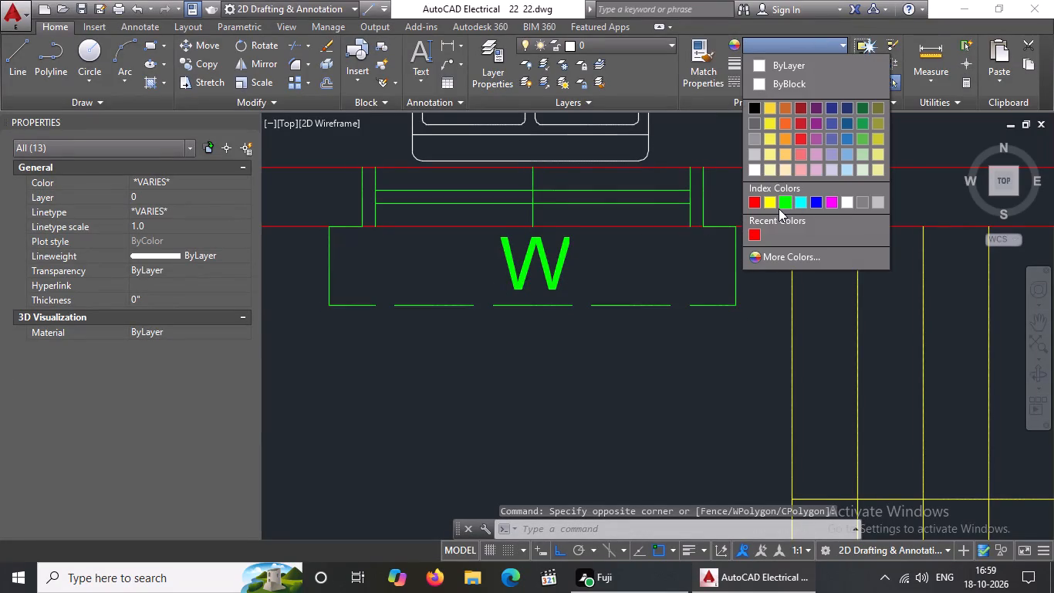
{"action": "left_click", "coordinate": [772, 206]}
{"action": "scroll", "coordinate": [666, 266], "scroll_direction": "down", "scroll_amount": 2}
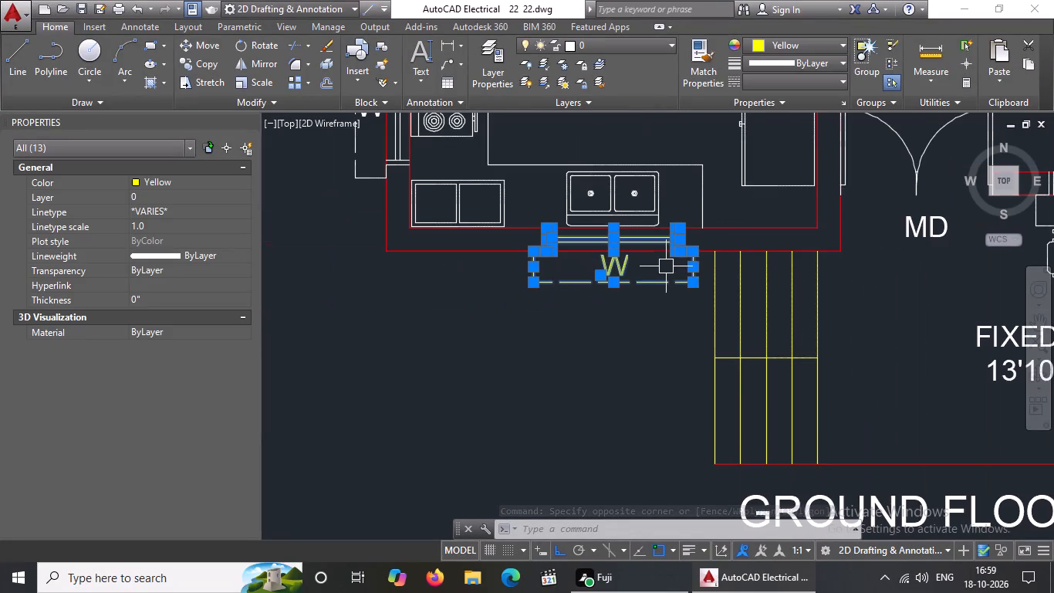
{"action": "key", "text": "Escape"}
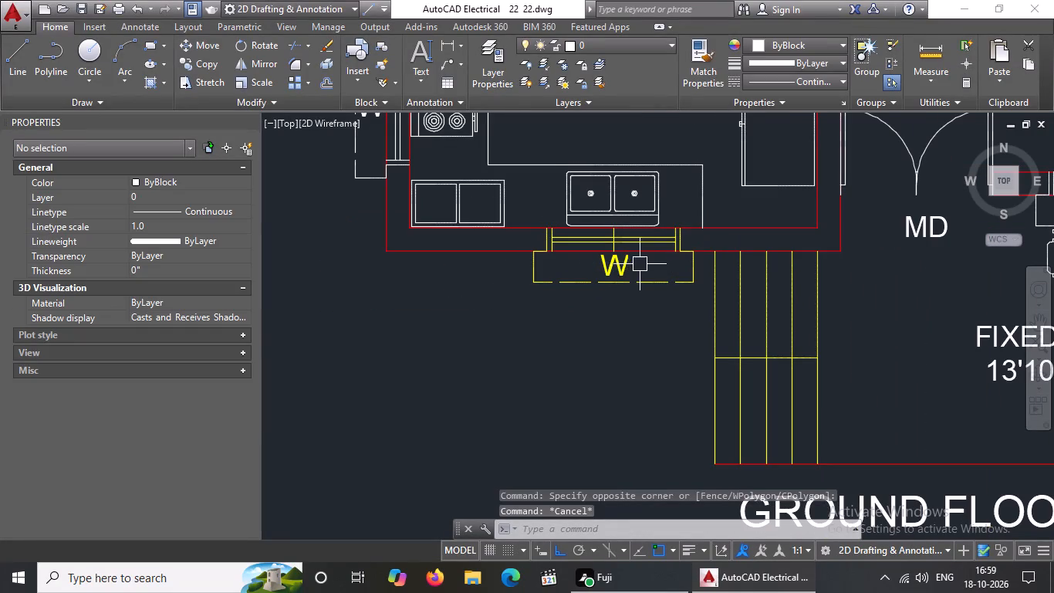
Set the W label of the kitchen's sink-side window to white (255,255,255) and deselect.
{"action": "left_click", "coordinate": [613, 269]}
{"action": "left_click", "coordinate": [776, 42]}
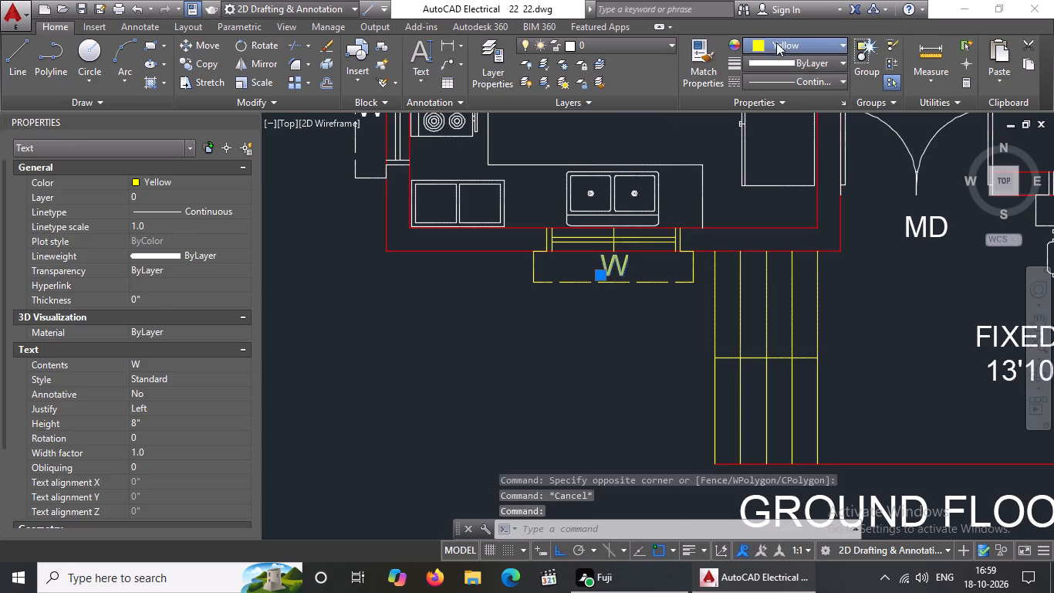
{"action": "left_click", "coordinate": [751, 166]}
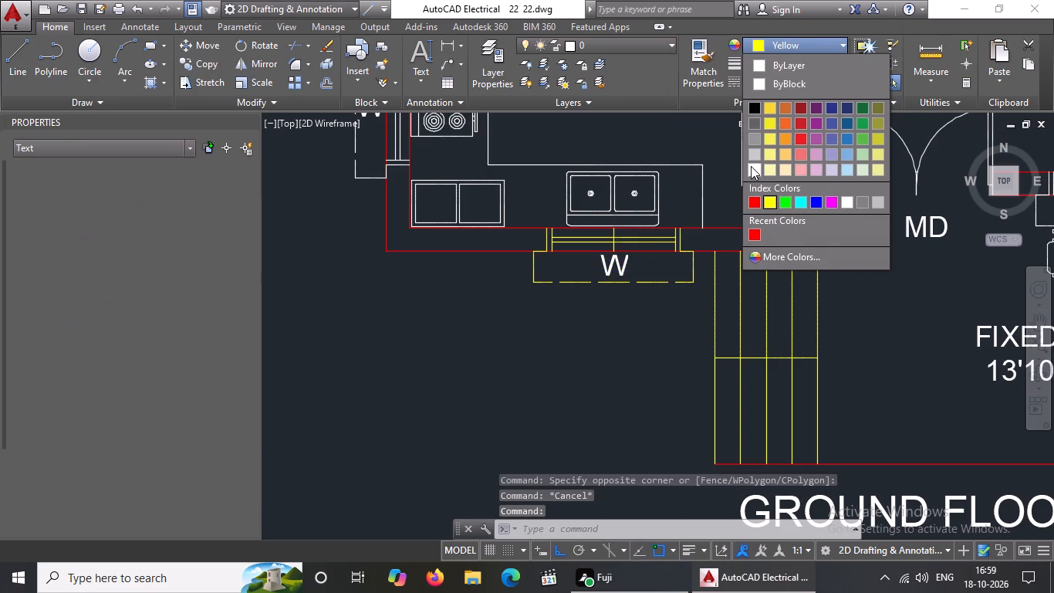
{"action": "key", "text": "Escape"}
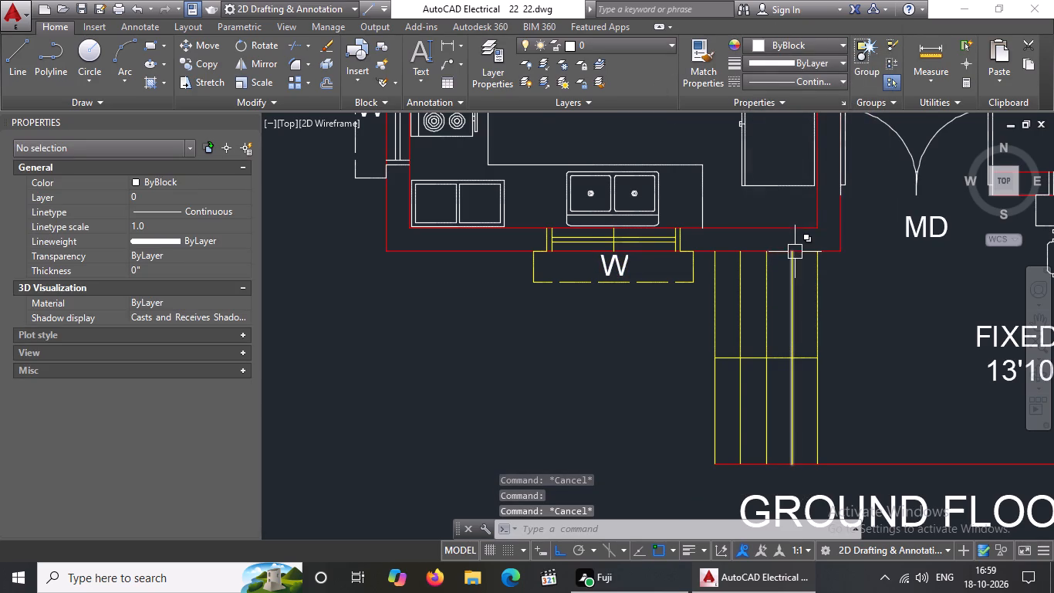
Set the lines and W label of the living room window facing the verandah to yellow and deselect.
{"action": "scroll", "coordinate": [773, 257], "scroll_direction": "down", "scroll_amount": 2}
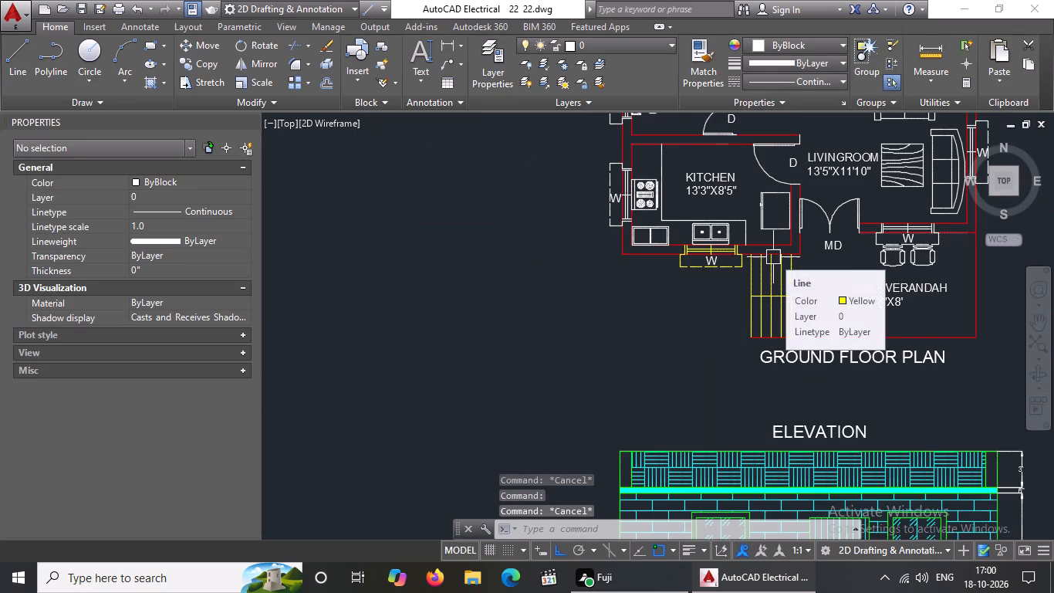
{"action": "middle_click_drag", "start_coordinate": [773, 257], "coordinate": [731, 289]}
{"action": "scroll", "coordinate": [897, 259], "scroll_direction": "down", "scroll_amount": 1}
{"action": "middle_click_drag", "start_coordinate": [890, 273], "coordinate": [776, 295]}
{"action": "scroll", "coordinate": [776, 296], "scroll_direction": "up", "scroll_amount": 4}
{"action": "left_click", "coordinate": [564, 171]}
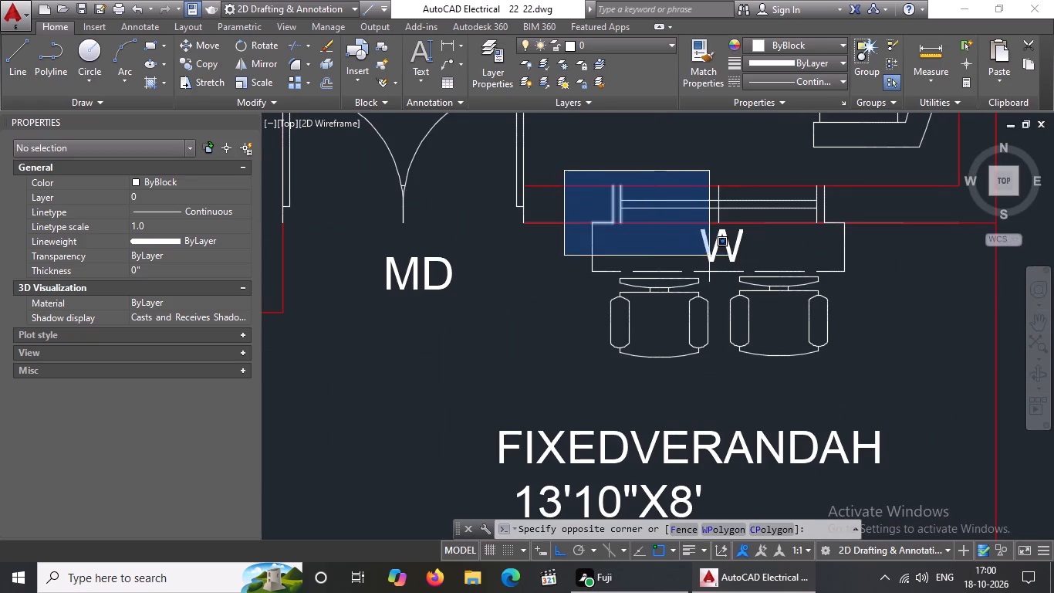
{"action": "left_click", "coordinate": [858, 276]}
{"action": "left_click", "coordinate": [823, 42]}
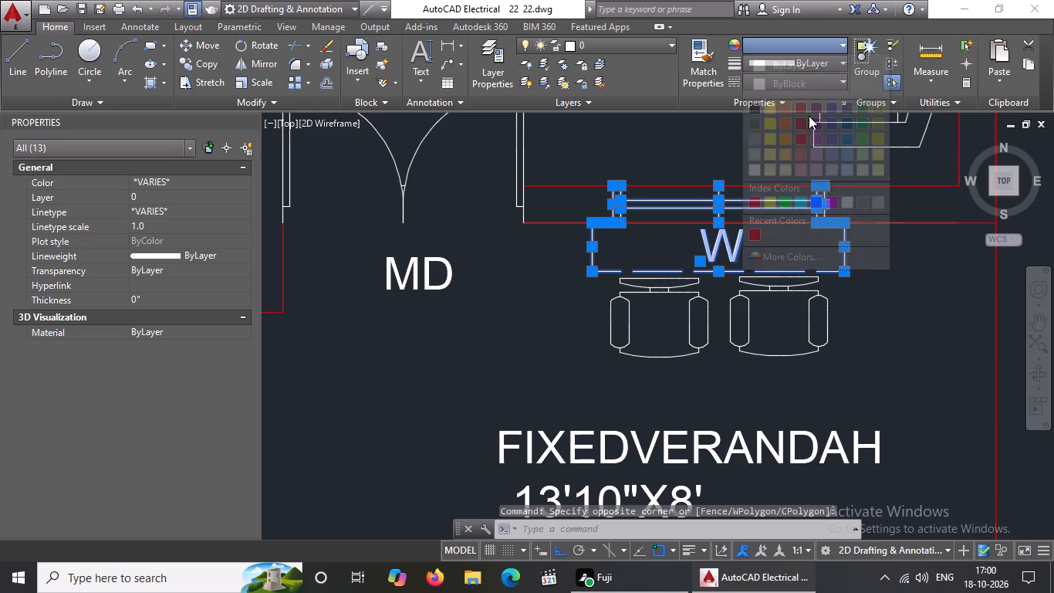
{"action": "left_click", "coordinate": [765, 204]}
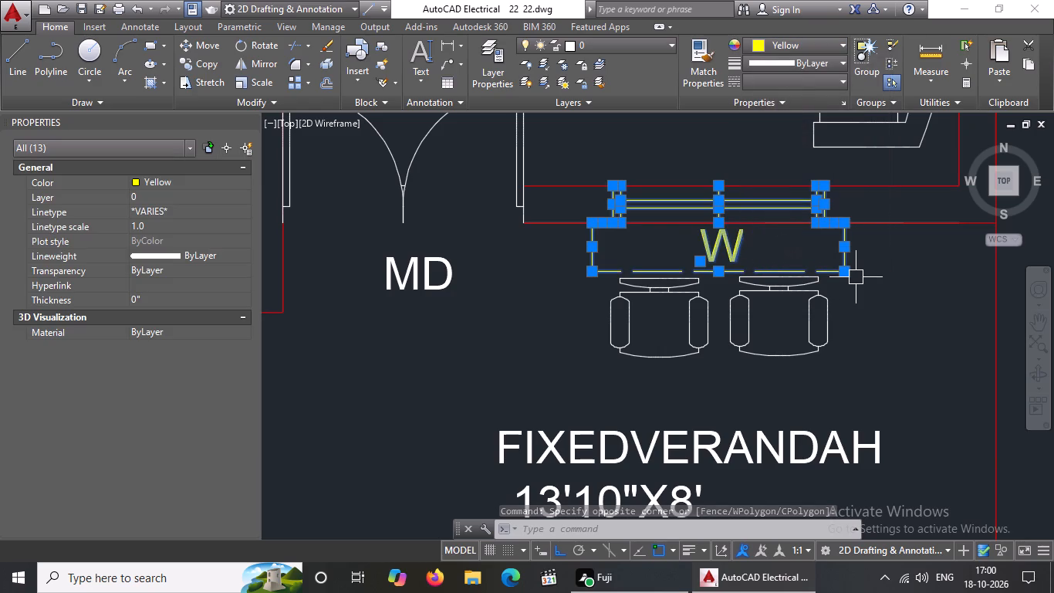
{"action": "key", "text": "Escape"}
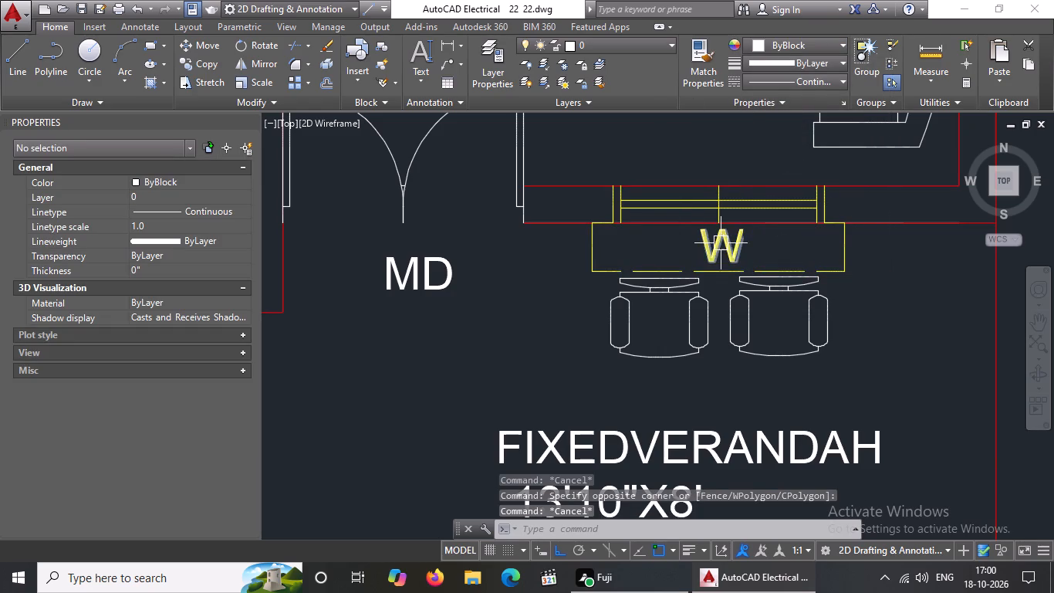
Set the W label of the verandah-side window to white (255,255,255) and deselect.
{"action": "left_click", "coordinate": [727, 247]}
{"action": "left_click", "coordinate": [782, 43]}
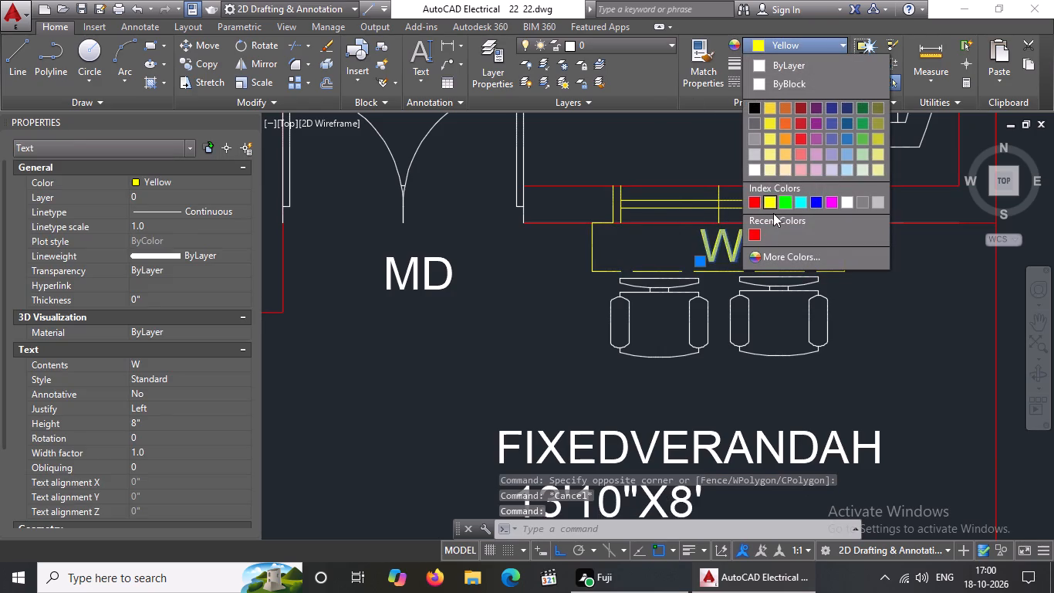
{"action": "left_click", "coordinate": [751, 168]}
{"action": "scroll", "coordinate": [839, 265], "scroll_direction": "down", "scroll_amount": 2}
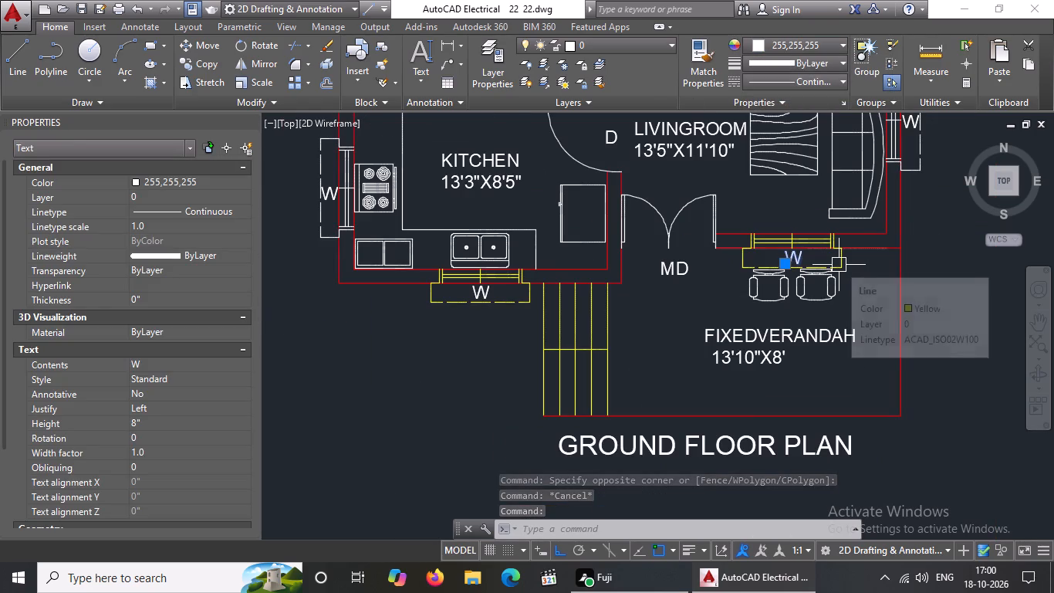
{"action": "key", "text": "Escape"}
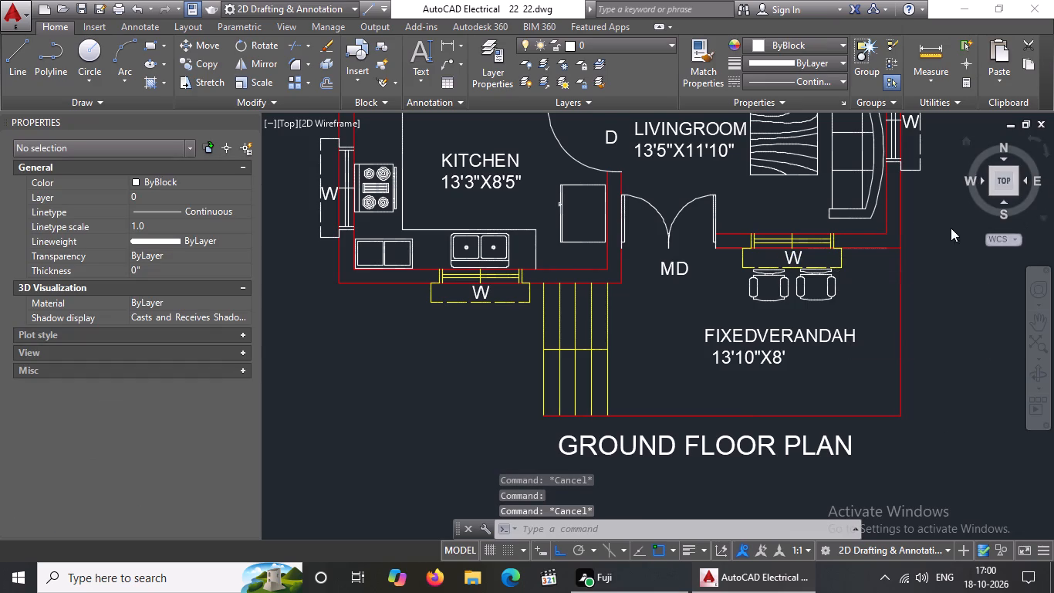
Set the lines and W label of the living room's outer side window, behind the long sofa, to yellow and deselect.
{"action": "scroll", "coordinate": [908, 217], "scroll_direction": "down", "scroll_amount": 1}
{"action": "middle_click_drag", "start_coordinate": [908, 215], "coordinate": [796, 307]}
{"action": "scroll", "coordinate": [793, 237], "scroll_direction": "up", "scroll_amount": 3}
{"action": "left_click", "coordinate": [731, 126]}
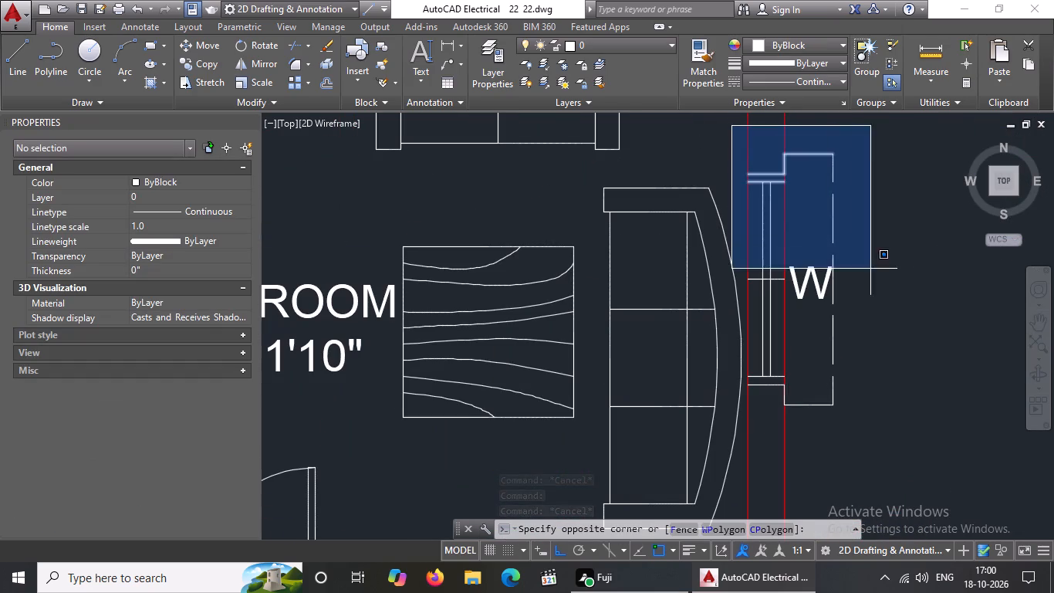
{"action": "left_click", "coordinate": [898, 426]}
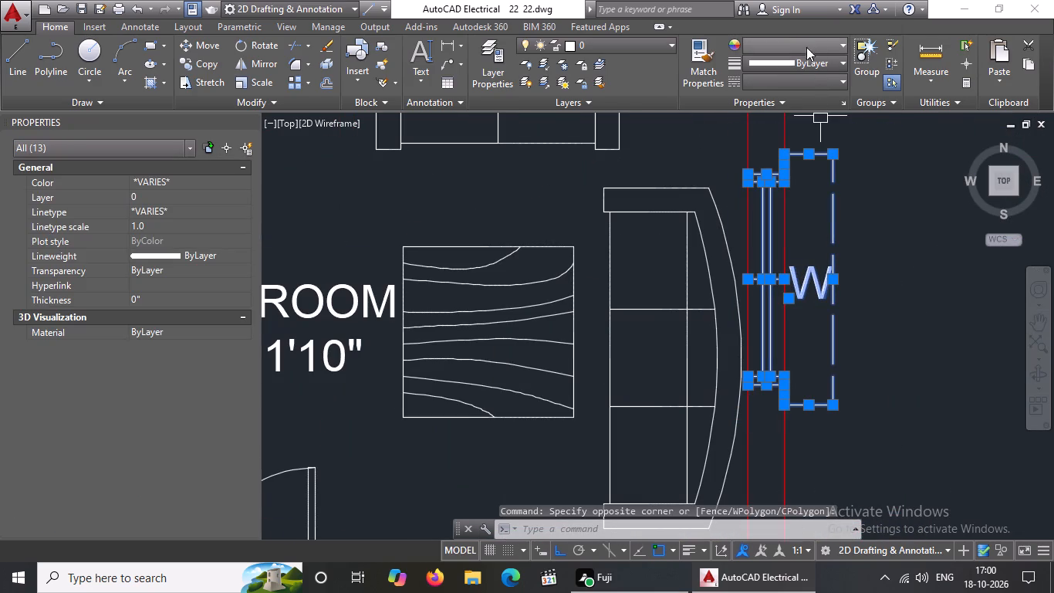
{"action": "left_click", "coordinate": [809, 41]}
{"action": "left_click", "coordinate": [774, 203]}
{"action": "scroll", "coordinate": [824, 210], "scroll_direction": "down", "scroll_amount": 1}
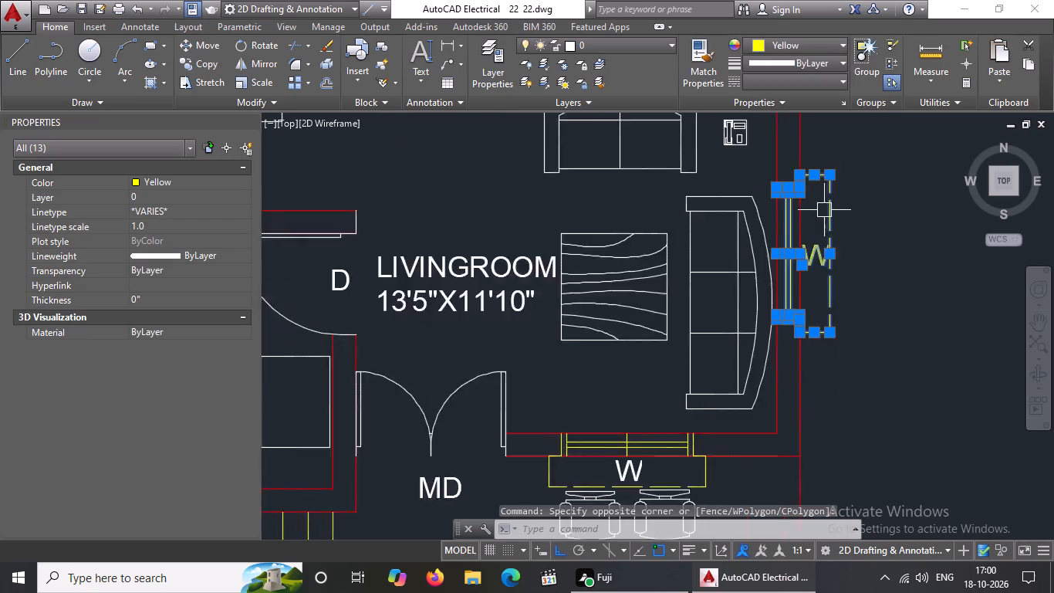
{"action": "scroll", "coordinate": [824, 210], "scroll_direction": "down", "scroll_amount": 1}
{"action": "key", "text": "Escape"}
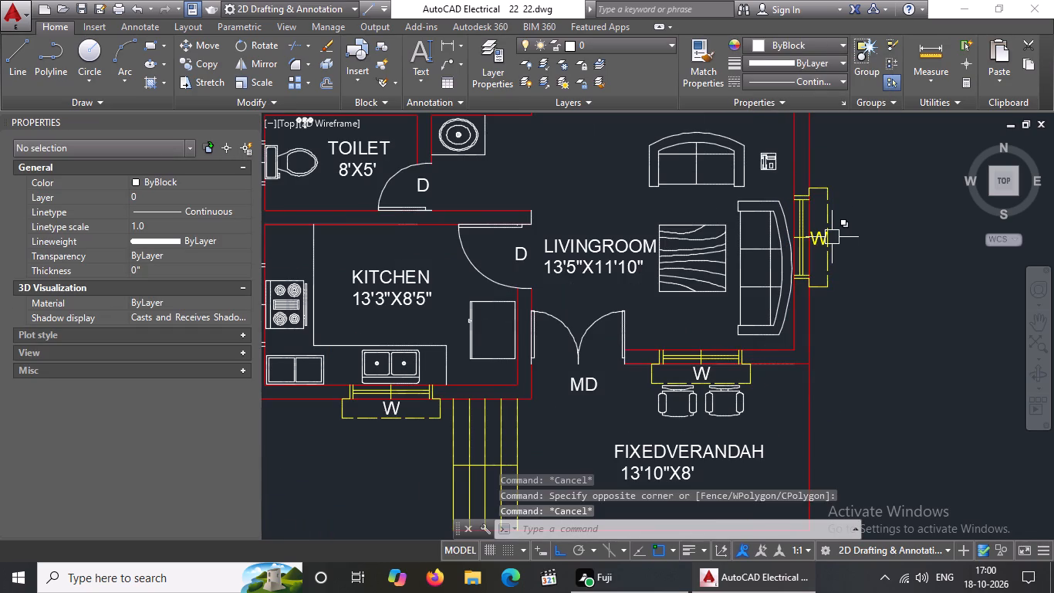
Set the W label of the living room's outer side window to white (255,255,255) and deselect.
{"action": "scroll", "coordinate": [809, 205], "scroll_direction": "up", "scroll_amount": 3}
{"action": "left_click", "coordinate": [845, 332]}
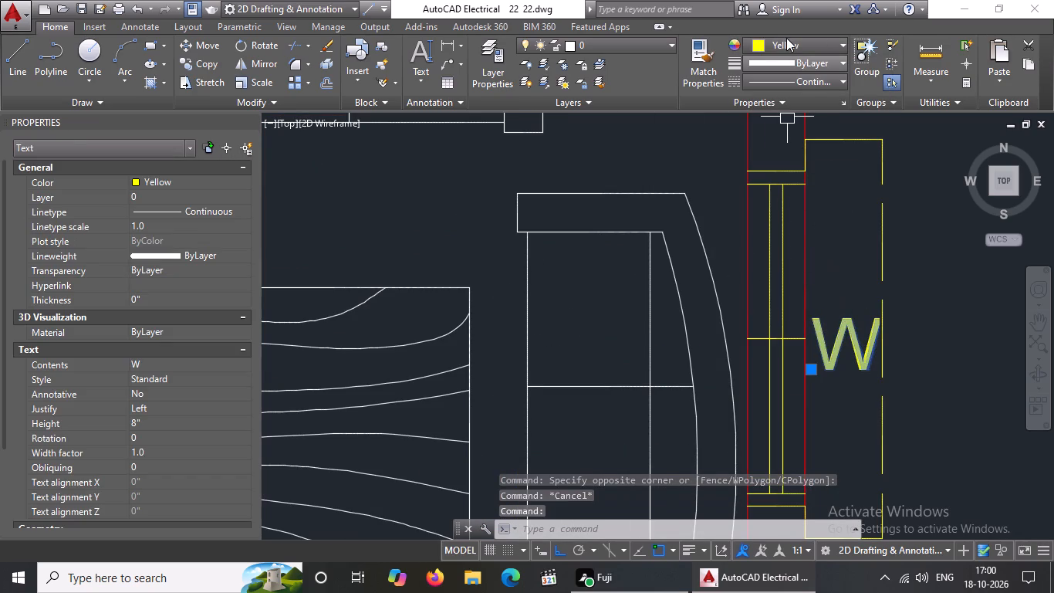
{"action": "left_click", "coordinate": [786, 38]}
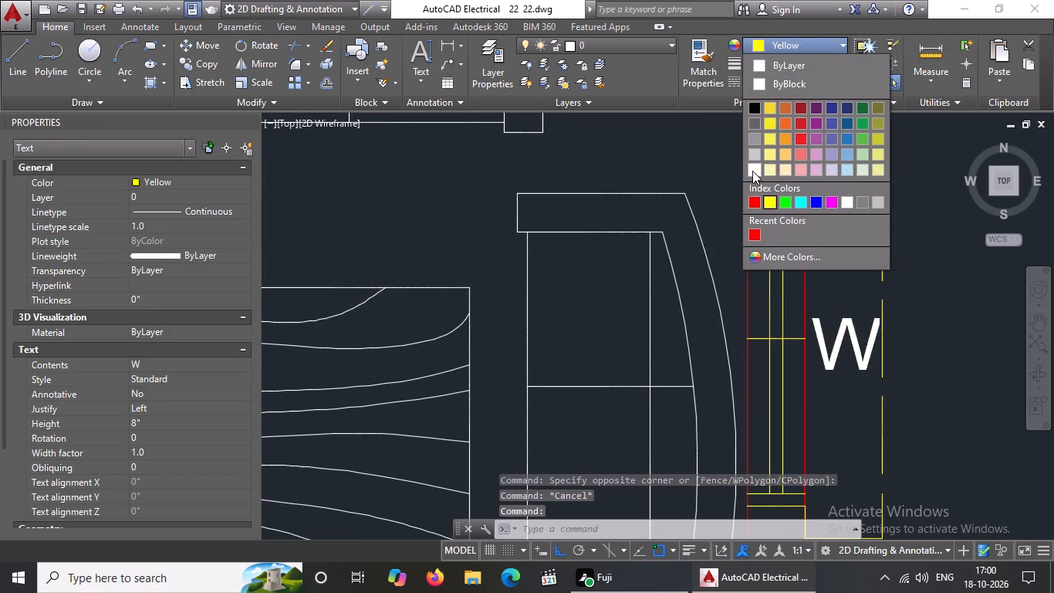
{"action": "left_click", "coordinate": [752, 170]}
{"action": "scroll", "coordinate": [866, 218], "scroll_direction": "down", "scroll_amount": 3}
{"action": "key", "text": "Escape"}
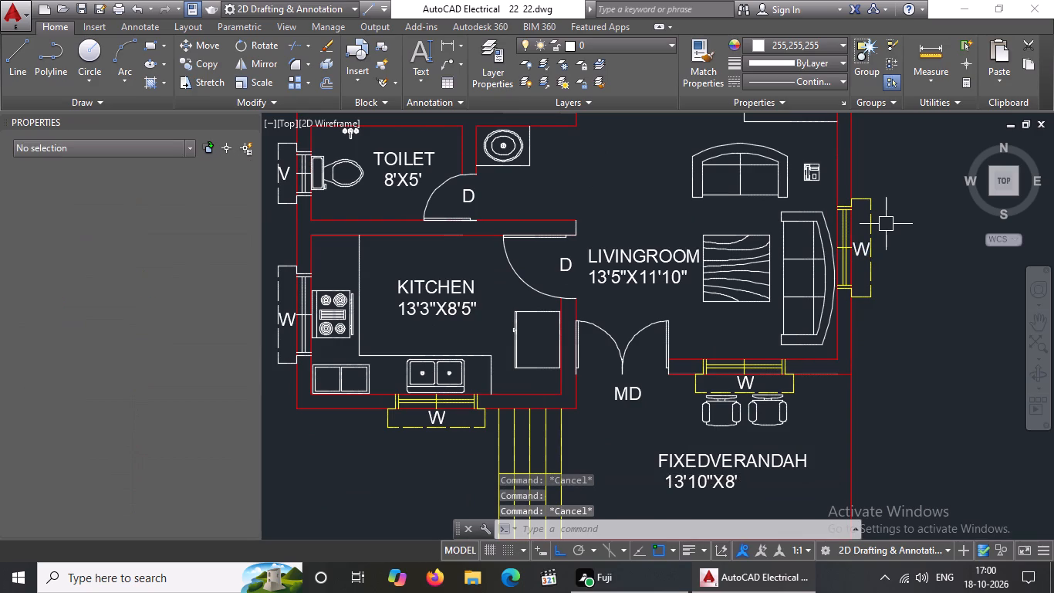
Set the ventilator lines and V label in the puja room's outer wall to yellow and deselect.
{"action": "scroll", "coordinate": [819, 221], "scroll_direction": "down", "scroll_amount": 1}
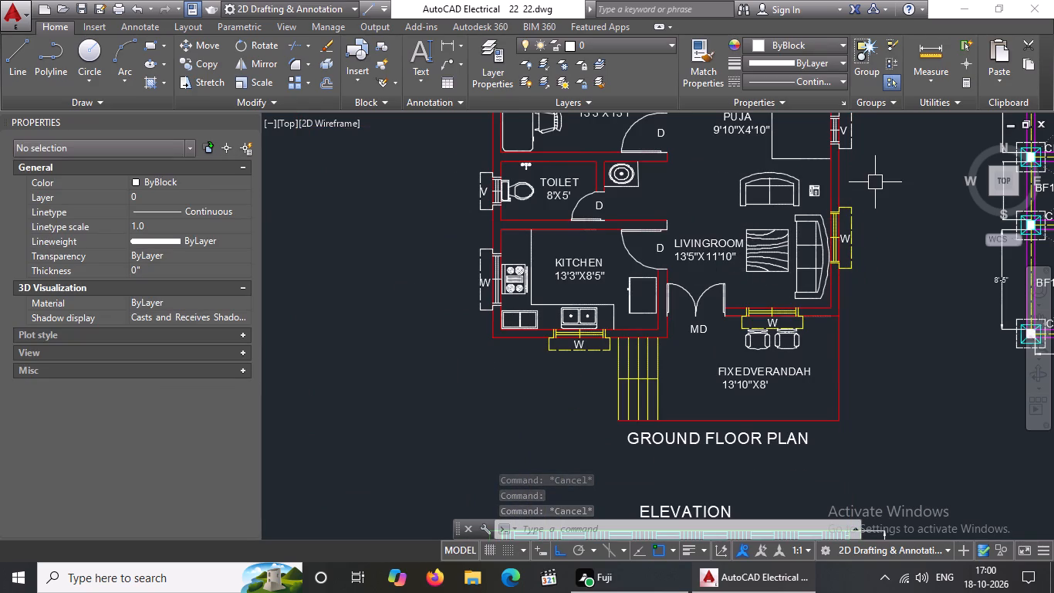
{"action": "middle_click_drag", "start_coordinate": [875, 187], "coordinate": [848, 324]}
{"action": "scroll", "coordinate": [801, 273], "scroll_direction": "up", "scroll_amount": 2}
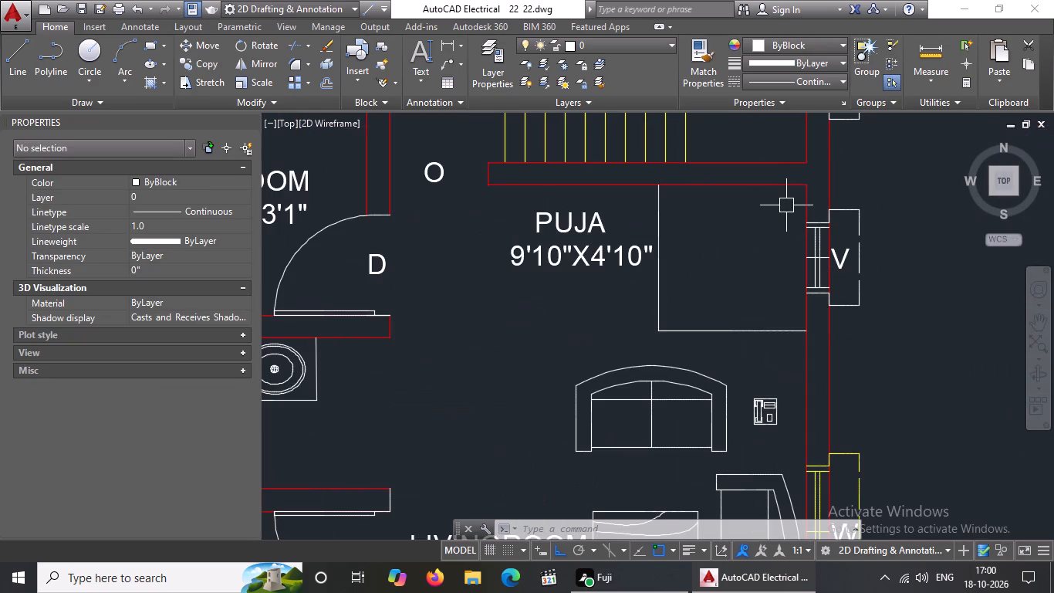
{"action": "left_click", "coordinate": [786, 205]}
{"action": "left_click", "coordinate": [909, 314]}
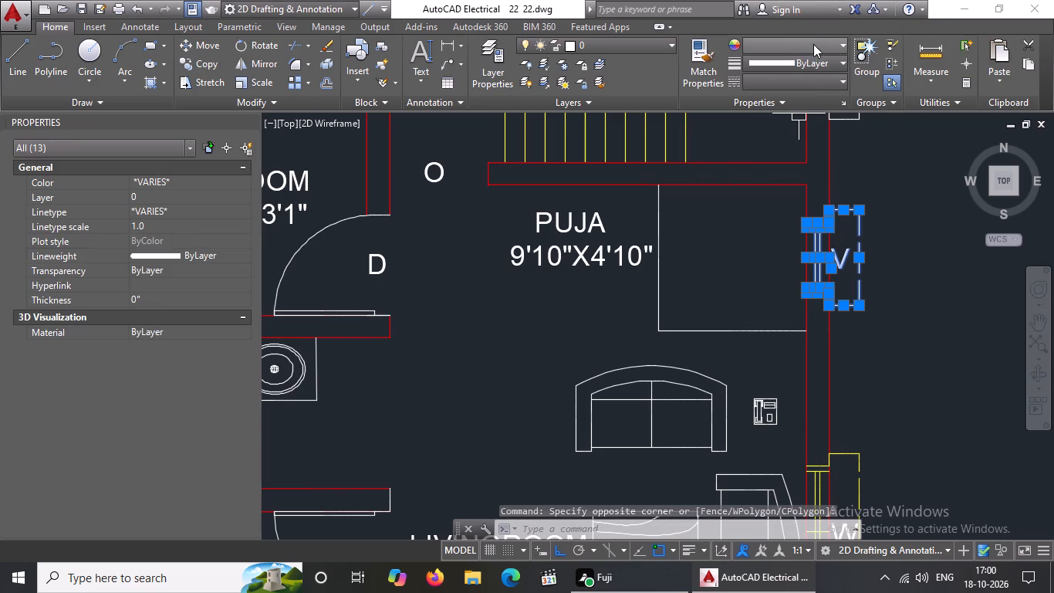
{"action": "left_click", "coordinate": [813, 44]}
{"action": "left_click", "coordinate": [767, 206]}
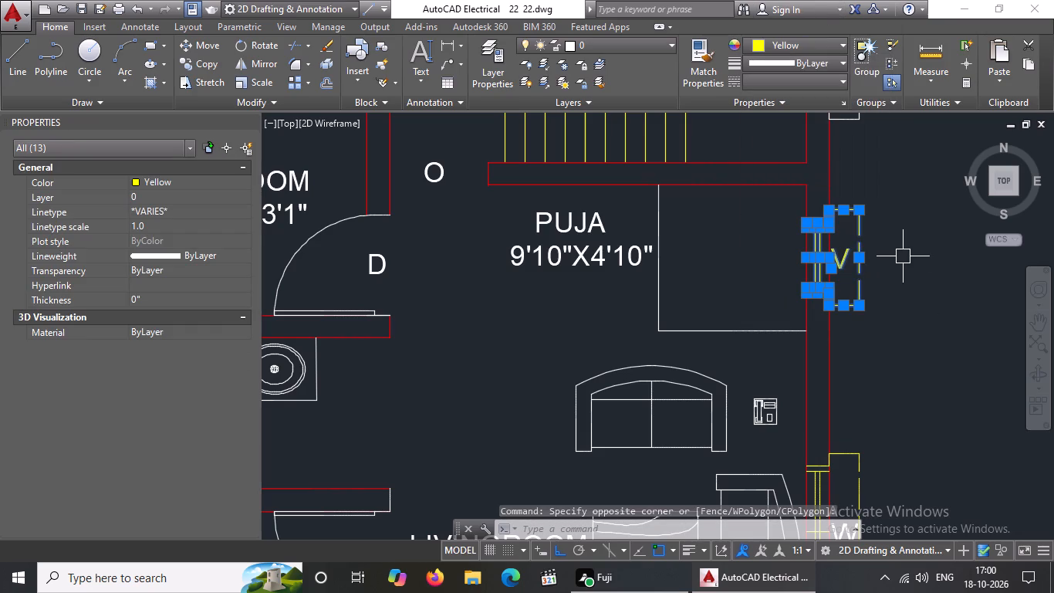
{"action": "key", "text": "Escape"}
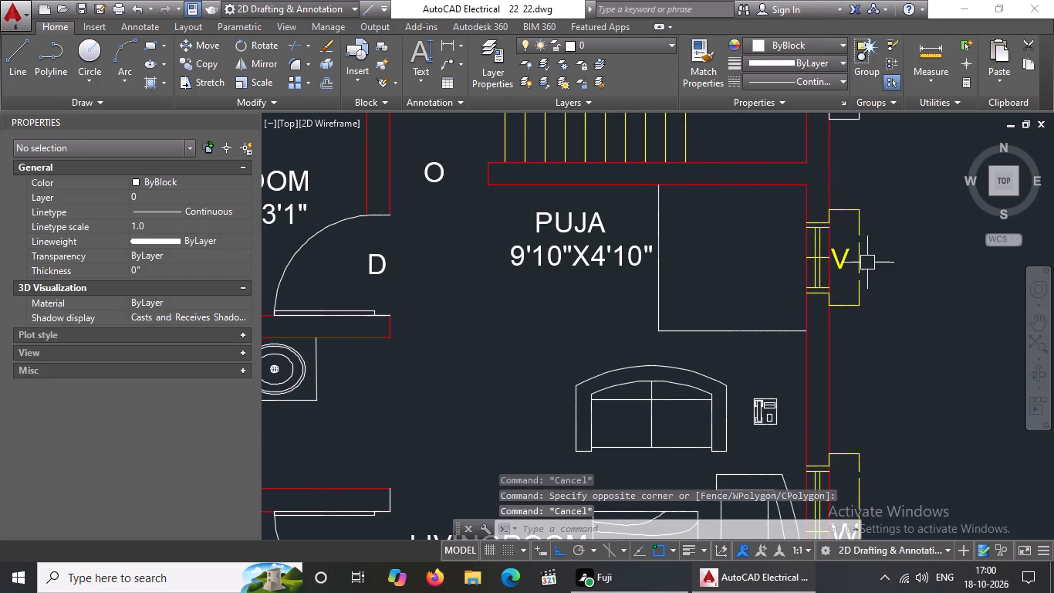
Set the V label of the puja room's ventilator to white (255,255,255) and deselect.
{"action": "scroll", "coordinate": [867, 263], "scroll_direction": "up", "scroll_amount": 2}
{"action": "left_click", "coordinate": [802, 265]}
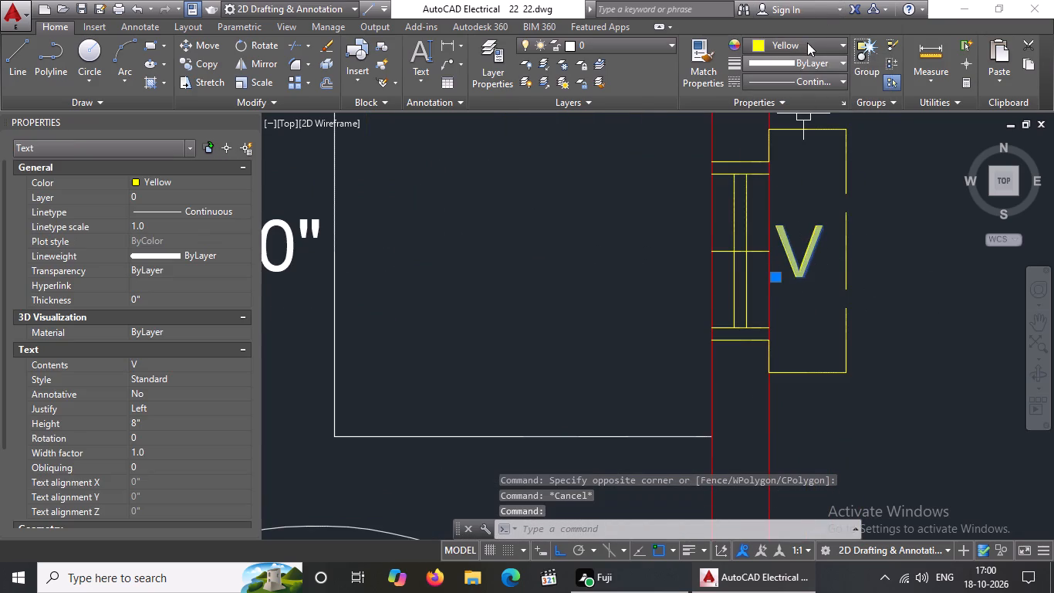
{"action": "left_click", "coordinate": [808, 39]}
{"action": "left_click", "coordinate": [757, 166]}
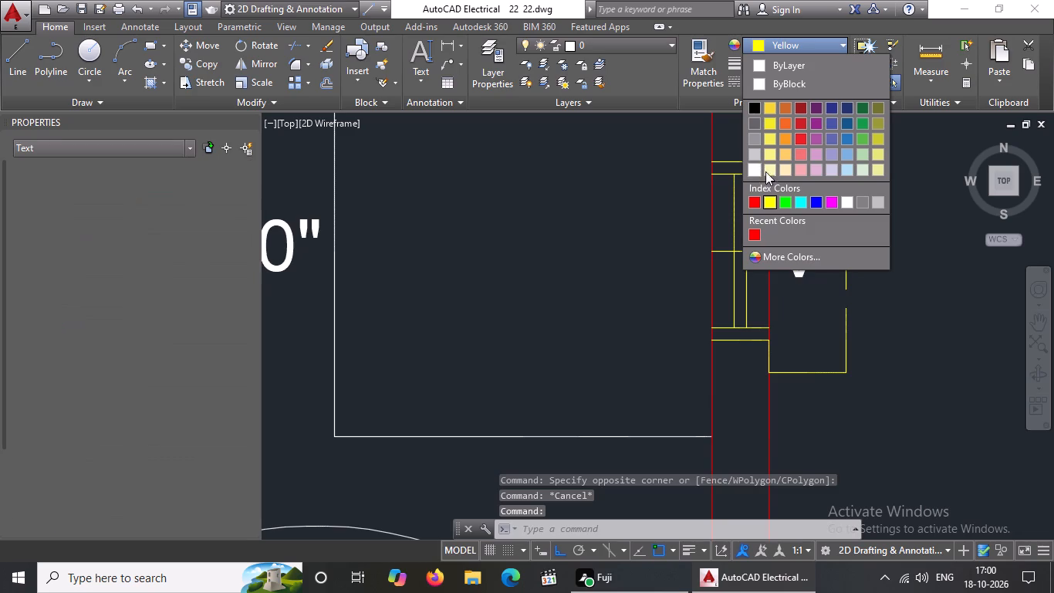
{"action": "scroll", "coordinate": [887, 234], "scroll_direction": "down", "scroll_amount": 2}
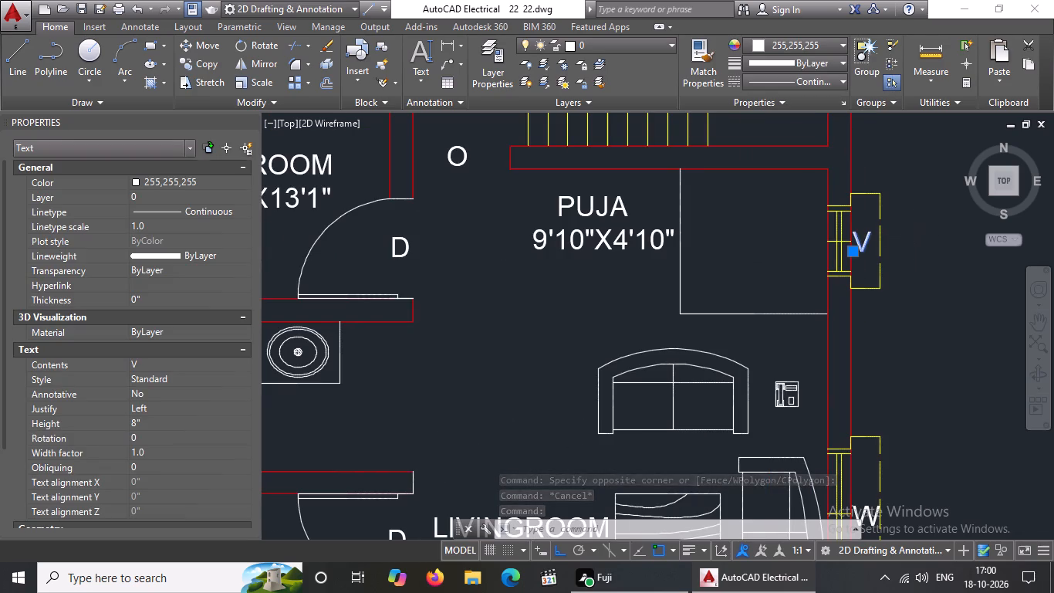
{"action": "key", "text": "Escape"}
Set the lines and W label of the existing stair's side window, above the puja ventilator, to yellow and deselect.
{"action": "scroll", "coordinate": [907, 239], "scroll_direction": "down", "scroll_amount": 3}
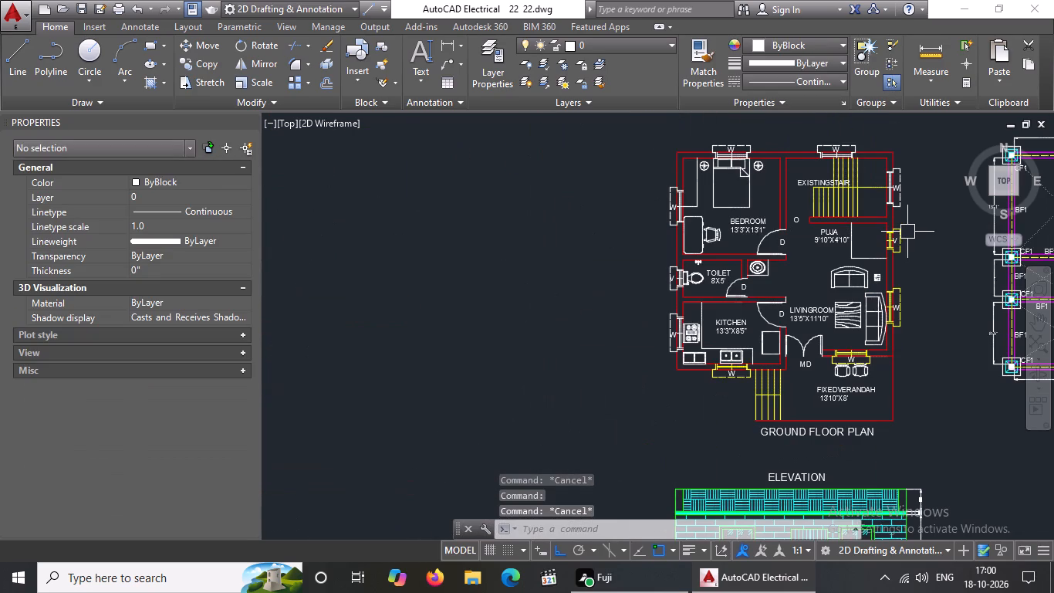
{"action": "middle_click_drag", "start_coordinate": [901, 230], "coordinate": [817, 280]}
{"action": "scroll", "coordinate": [804, 236], "scroll_direction": "up", "scroll_amount": 3}
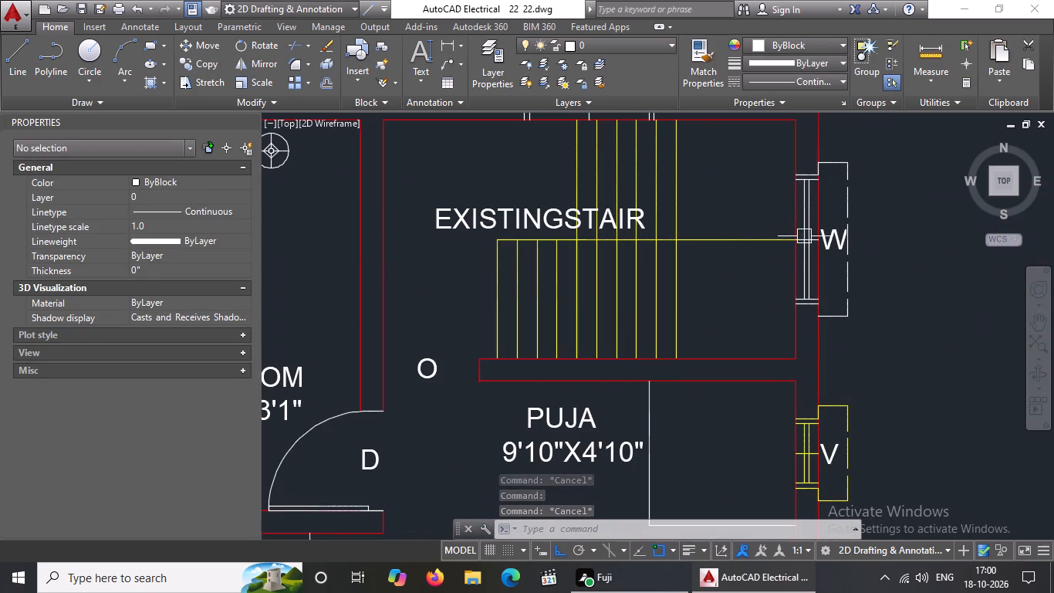
{"action": "left_click", "coordinate": [787, 151]}
{"action": "left_click", "coordinate": [883, 330]}
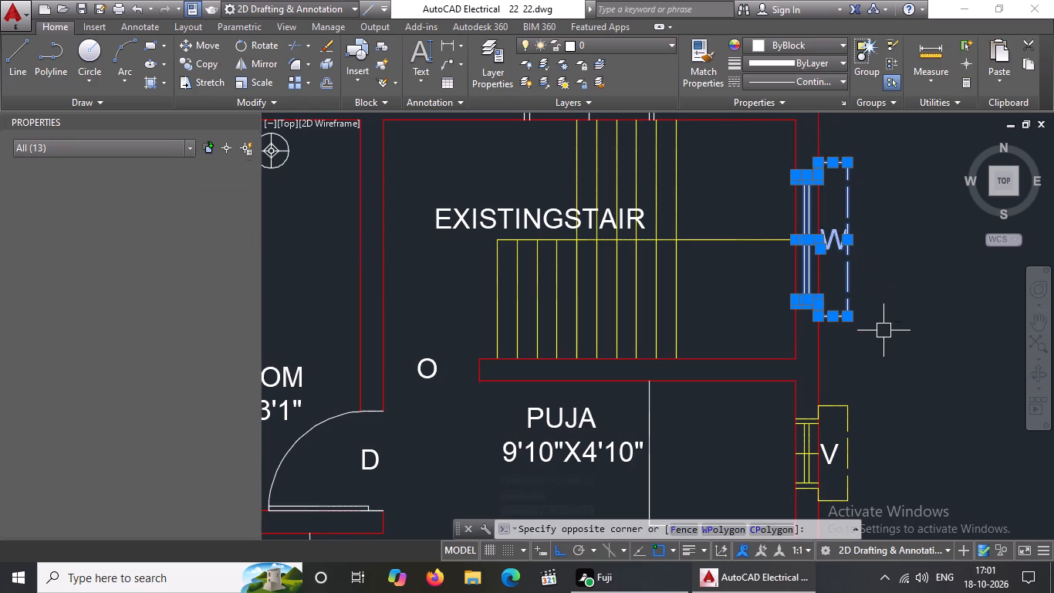
{"action": "left_click", "coordinate": [785, 40]}
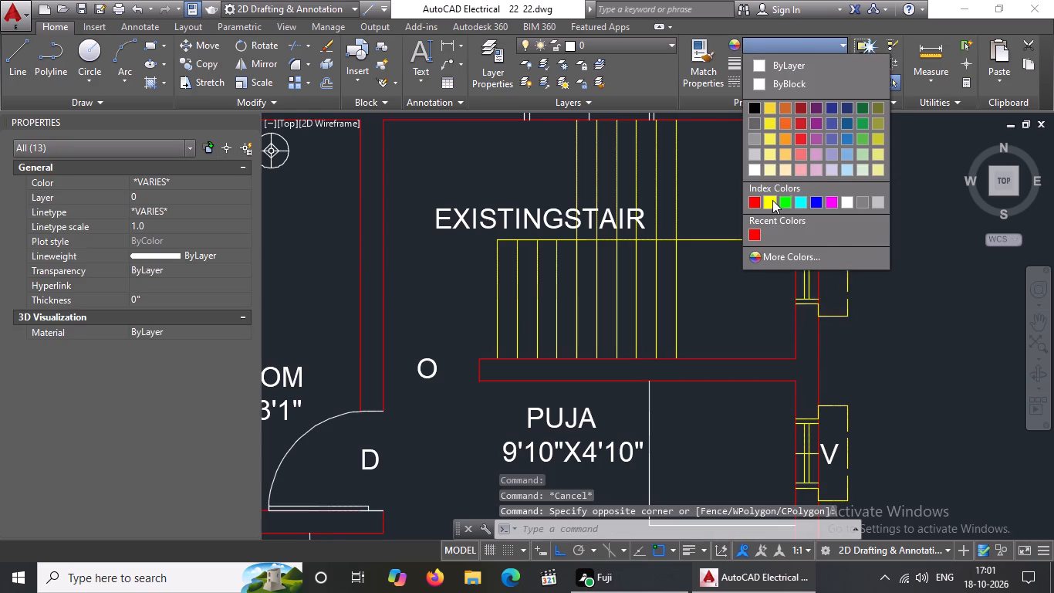
{"action": "left_click", "coordinate": [772, 200]}
{"action": "key", "text": "Escape"}
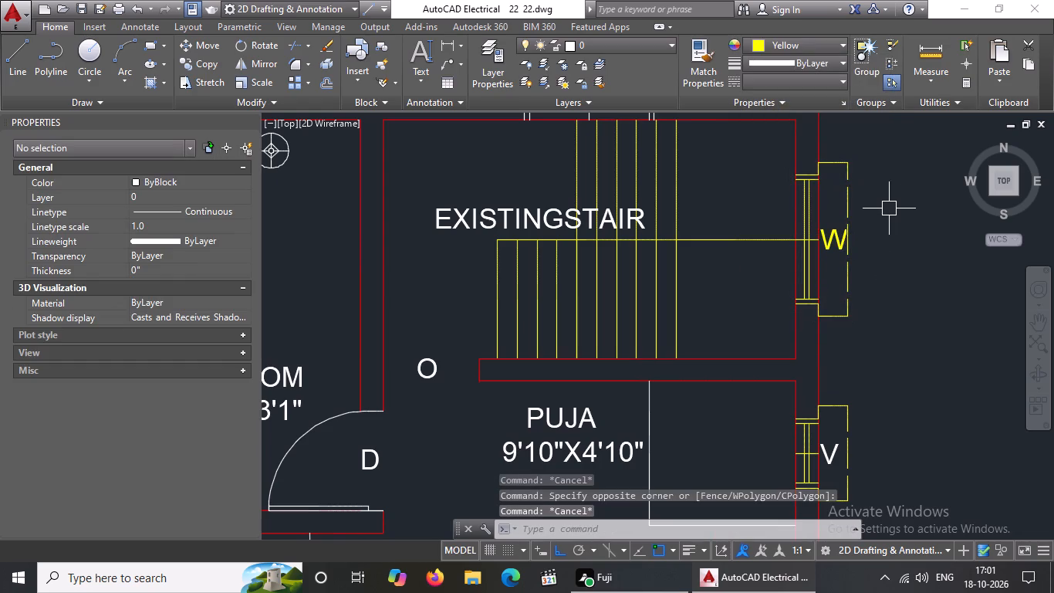
Set the W label of the existing stair's side window to white (255,255,255) and deselect.
{"action": "scroll", "coordinate": [878, 274], "scroll_direction": "up", "scroll_amount": 1}
{"action": "left_click", "coordinate": [810, 219]}
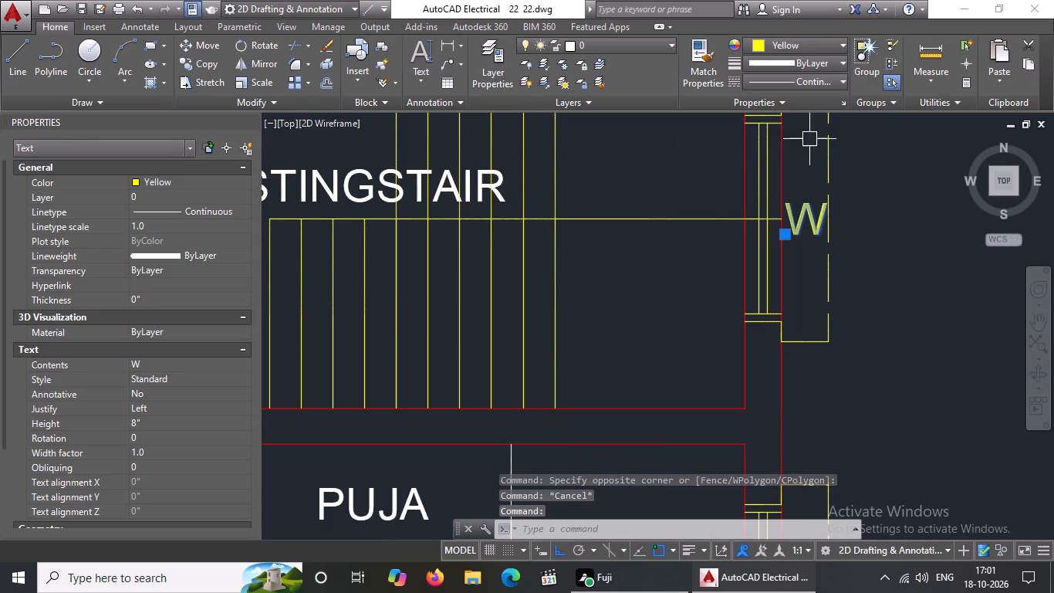
{"action": "left_click", "coordinate": [811, 43]}
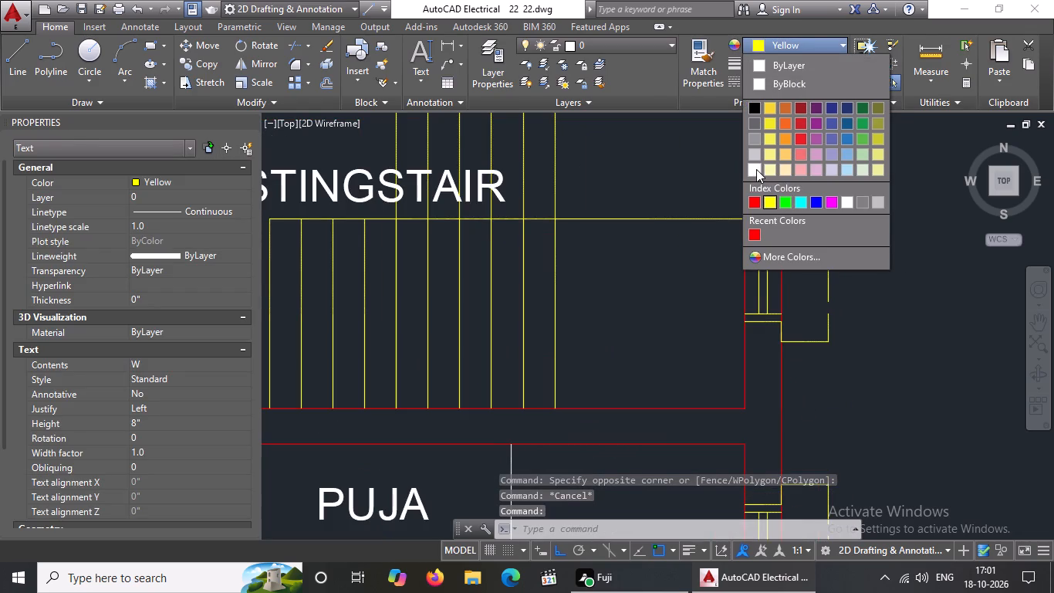
{"action": "left_click", "coordinate": [756, 169]}
{"action": "scroll", "coordinate": [934, 328], "scroll_direction": "down", "scroll_amount": 2}
{"action": "key", "text": "Escape"}
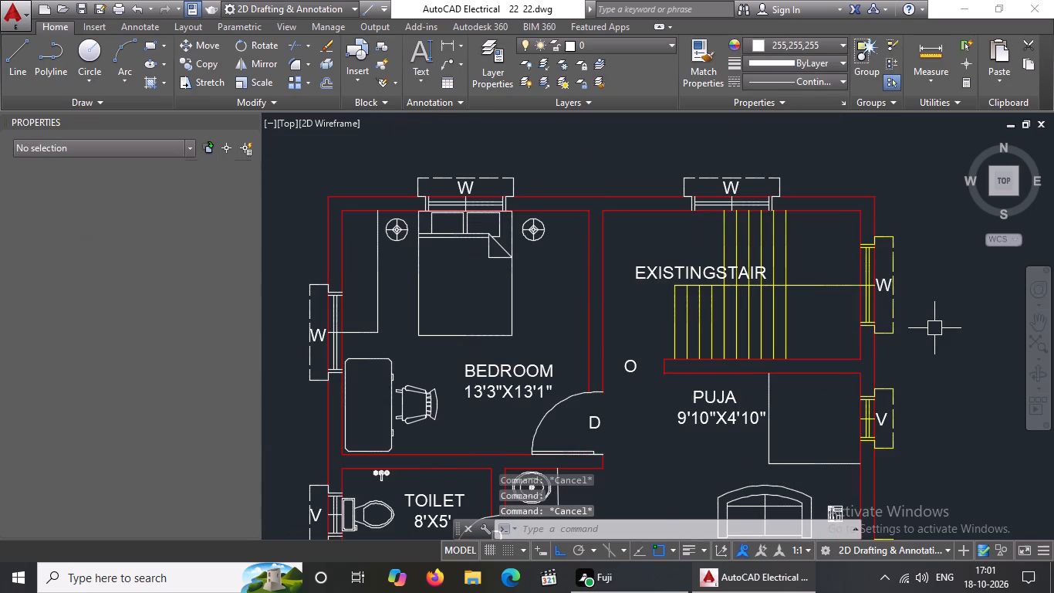
Set the lines and W label of the window in the existing stair's top outer wall to yellow and deselect.
{"action": "left_click", "coordinate": [657, 148]}
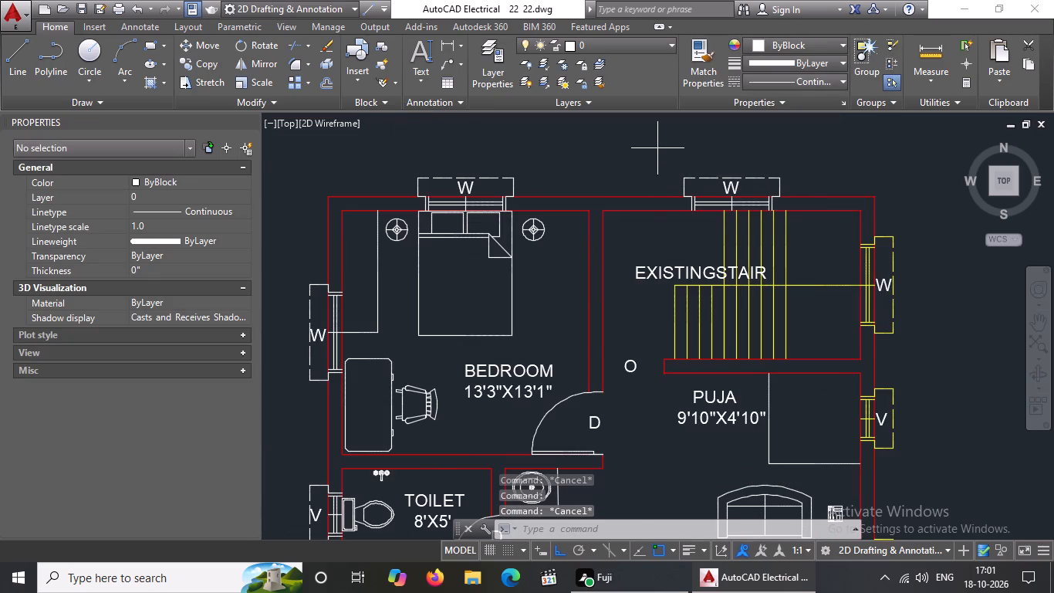
{"action": "left_click", "coordinate": [799, 218]}
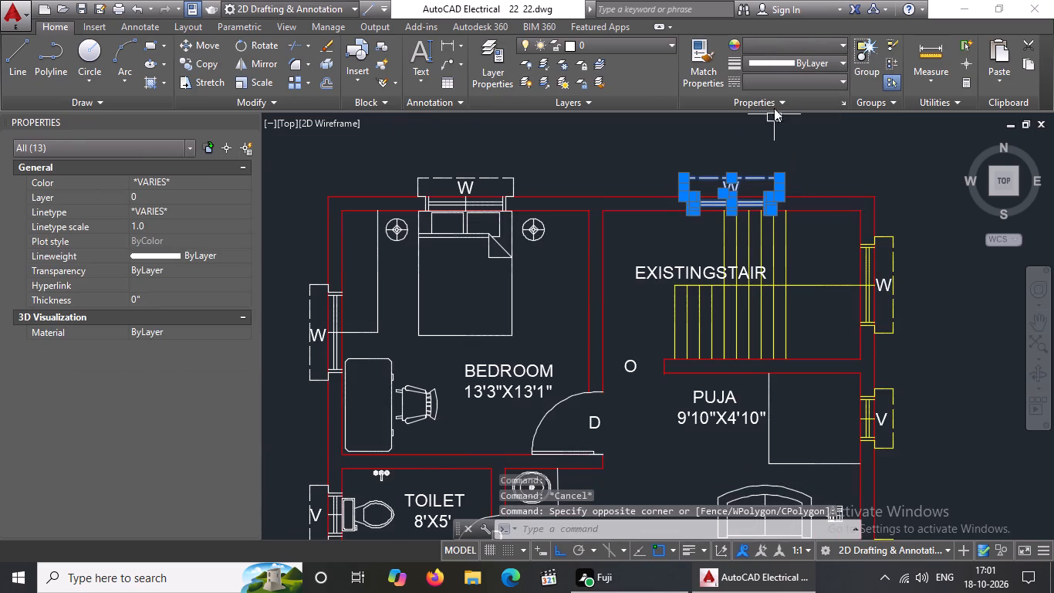
{"action": "left_click", "coordinate": [827, 41]}
{"action": "left_click", "coordinate": [769, 196]}
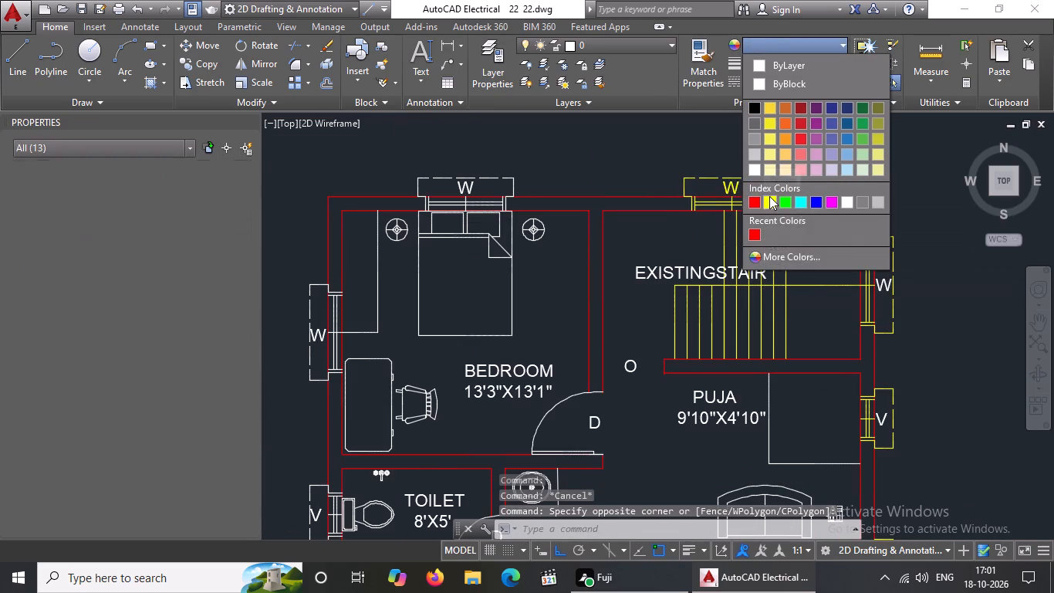
{"action": "key", "text": "Escape"}
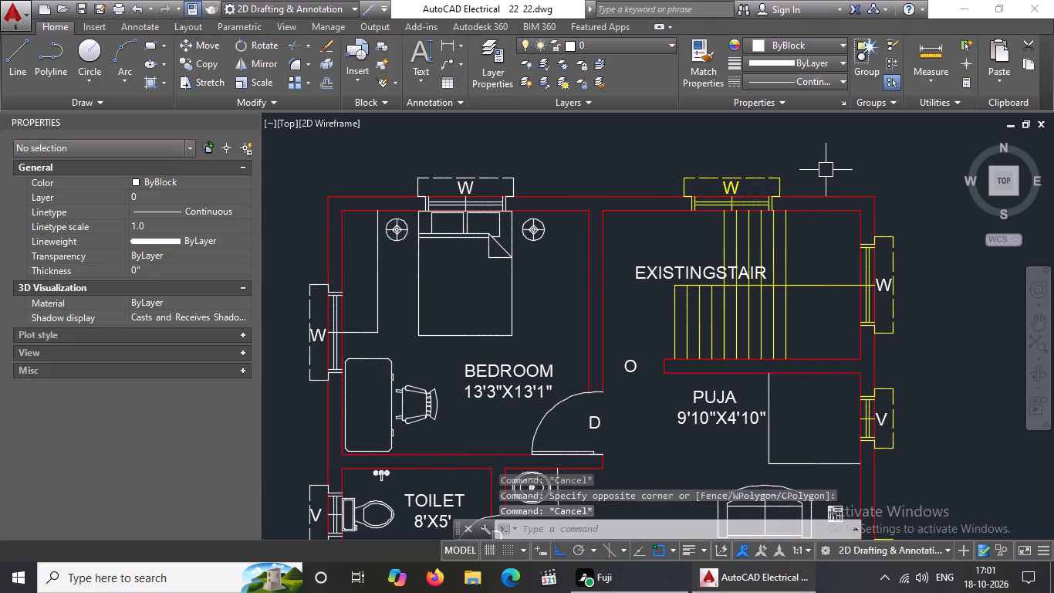
Set the W label of the existing stair's top wall window to white (255,255,255) and deselect.
{"action": "scroll", "coordinate": [716, 169], "scroll_direction": "up", "scroll_amount": 2}
{"action": "left_click", "coordinate": [752, 219]}
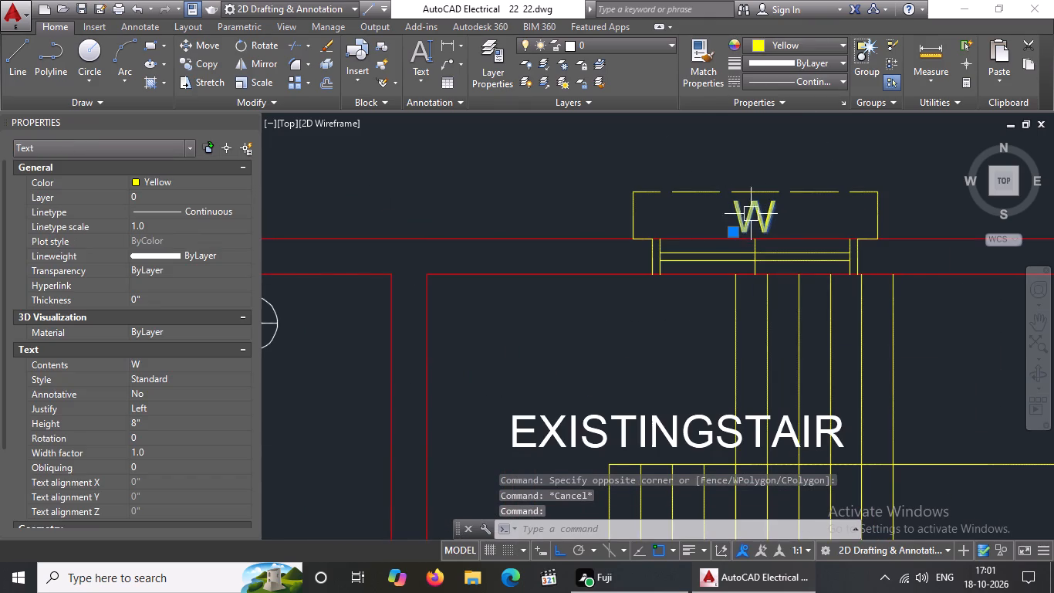
{"action": "left_click_drag", "start_coordinate": [797, 39], "coordinate": [797, 46]}
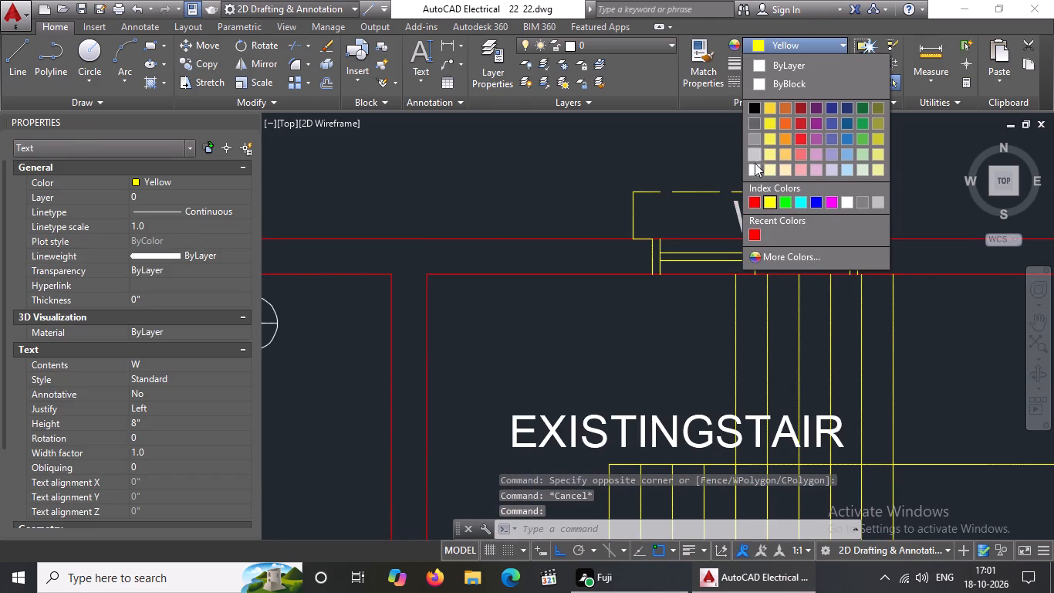
{"action": "left_click", "coordinate": [755, 167]}
{"action": "scroll", "coordinate": [835, 164], "scroll_direction": "down", "scroll_amount": 2}
{"action": "key", "text": "Escape"}
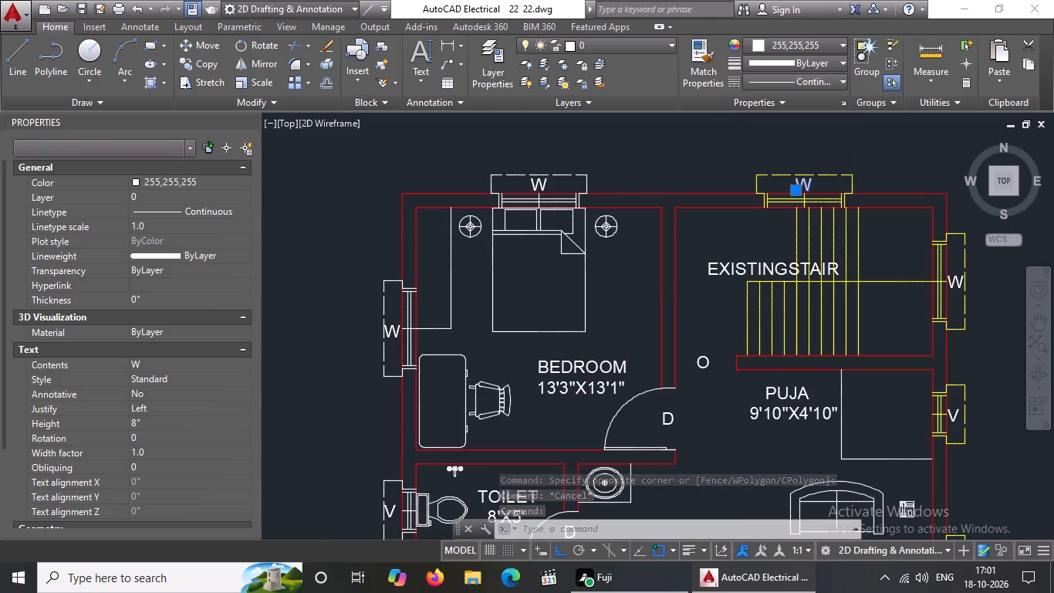
Set the lines and W label of the bedroom window behind the bed's headboard to yellow and deselect.
{"action": "scroll", "coordinate": [543, 175], "scroll_direction": "up", "scroll_amount": 2}
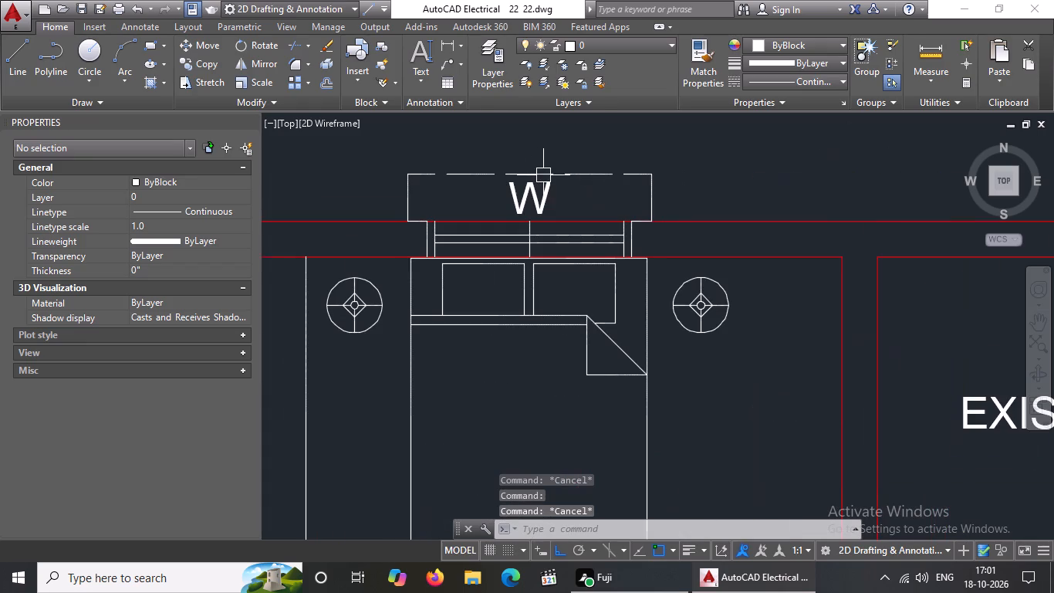
{"action": "left_click", "coordinate": [382, 143]}
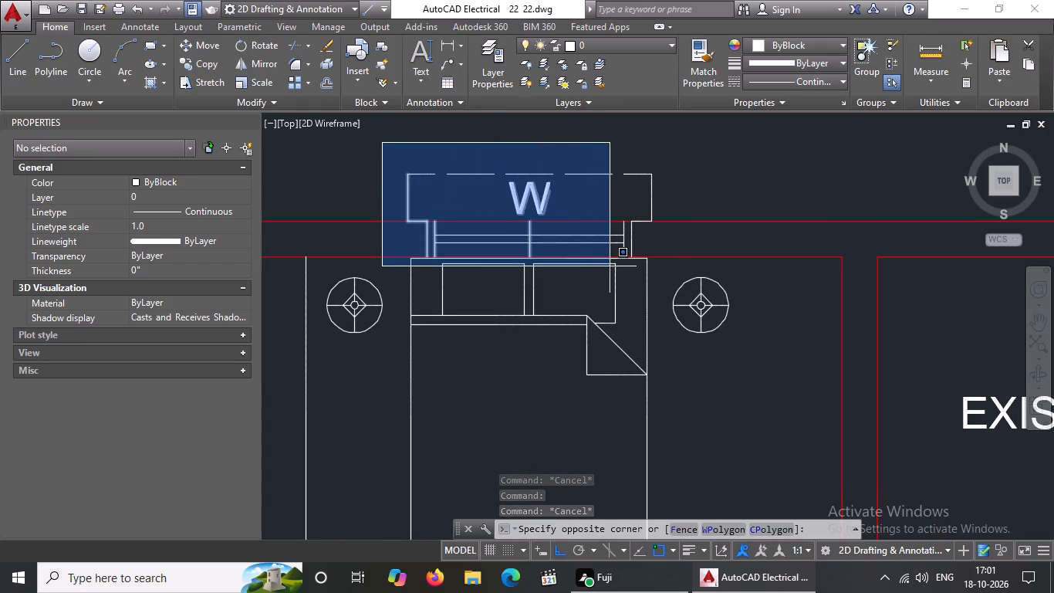
{"action": "left_click", "coordinate": [662, 261]}
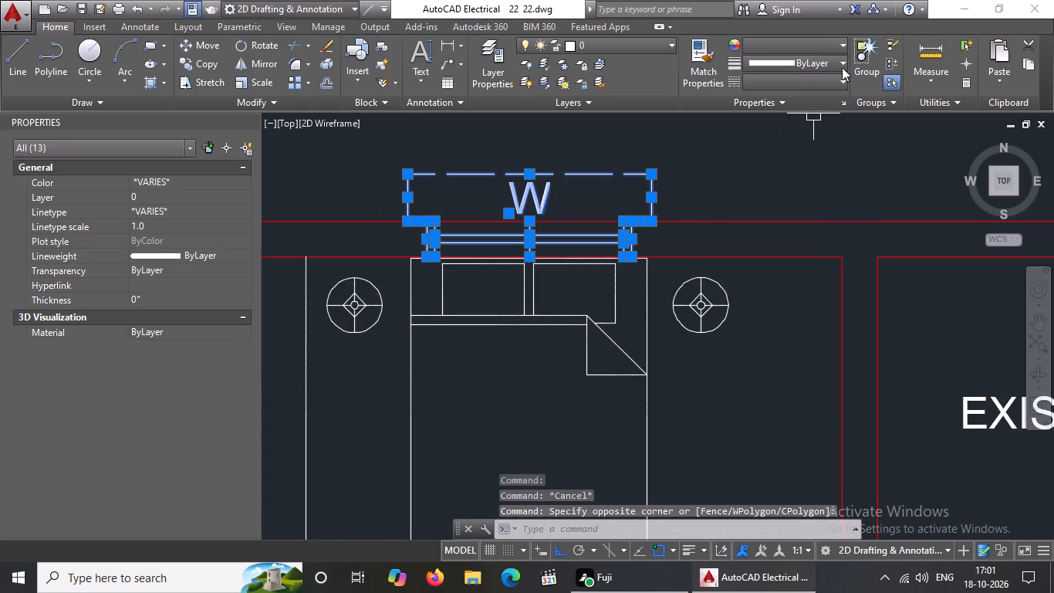
{"action": "left_click", "coordinate": [834, 36]}
{"action": "left_click", "coordinate": [834, 49]}
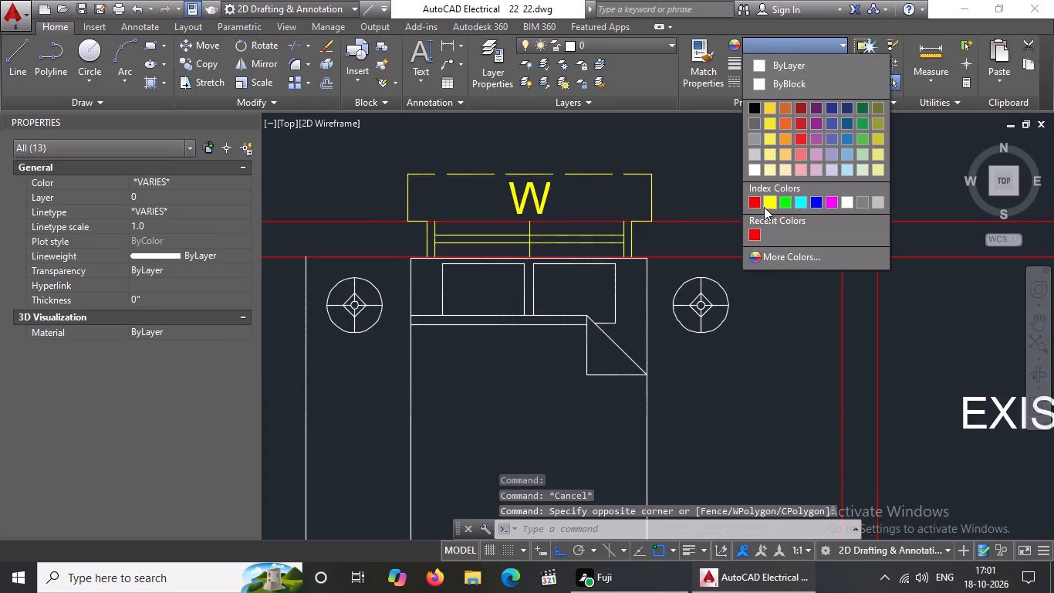
{"action": "left_click", "coordinate": [765, 202]}
{"action": "key", "text": "Escape"}
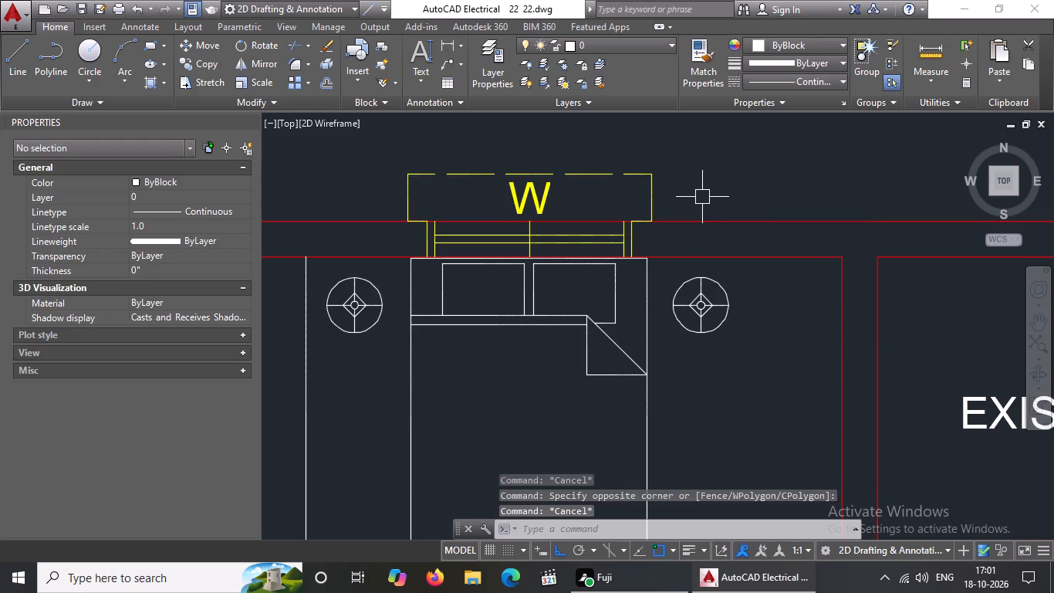
Set the W label of the bedroom window behind the headboard to white (255,255,255) and deselect.
{"action": "left_click", "coordinate": [537, 208]}
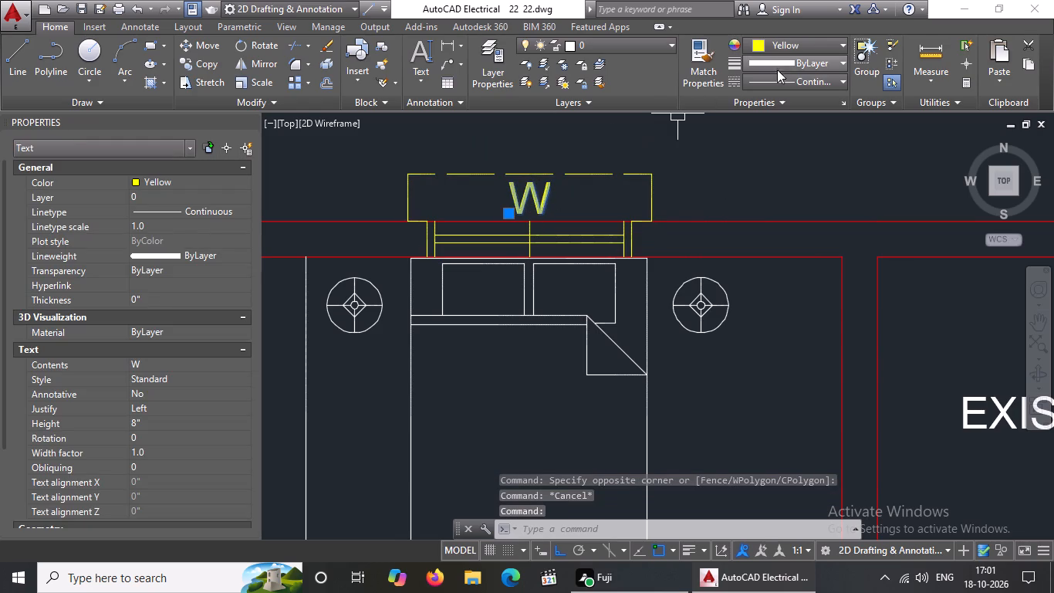
{"action": "left_click", "coordinate": [788, 45]}
{"action": "left_click", "coordinate": [752, 166]}
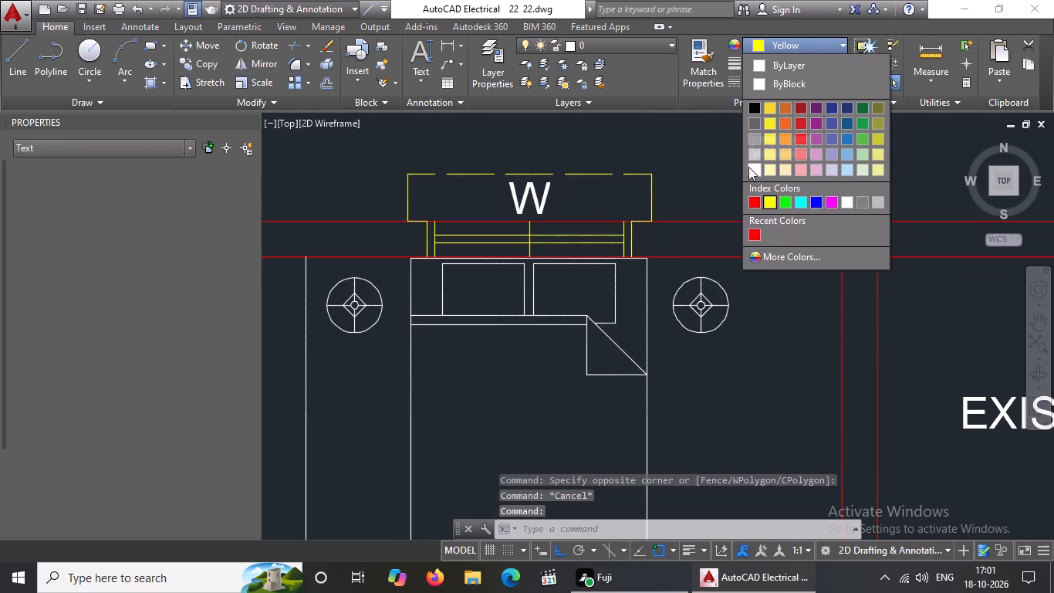
{"action": "scroll", "coordinate": [746, 168], "scroll_direction": "down", "scroll_amount": 2}
{"action": "key", "text": "Escape"}
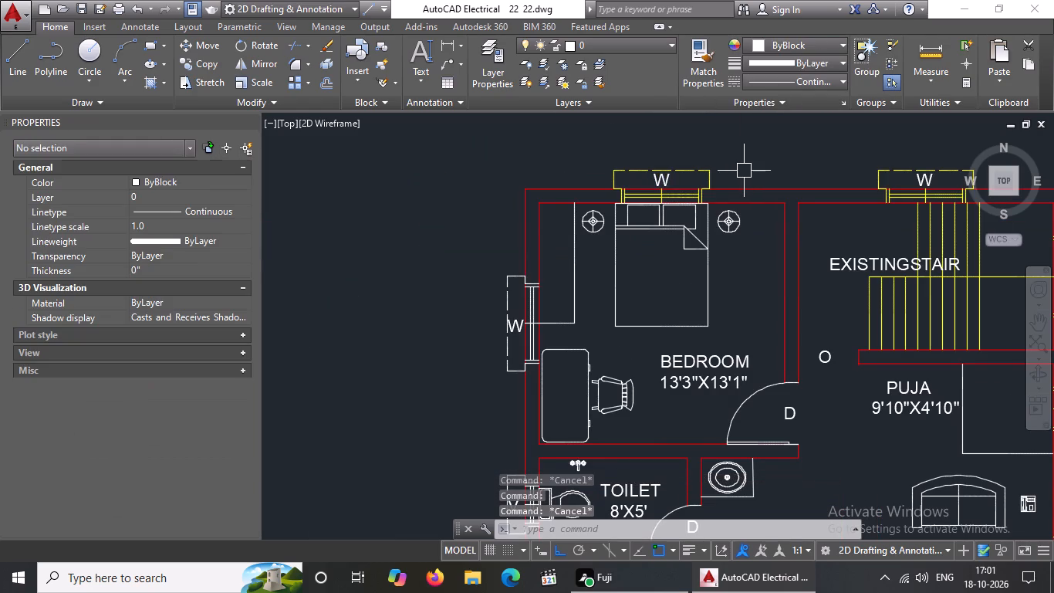
Set the lines and W label of the bedroom's side window, near the desk, to yellow and deselect.
{"action": "scroll", "coordinate": [626, 303], "scroll_direction": "down", "scroll_amount": 2}
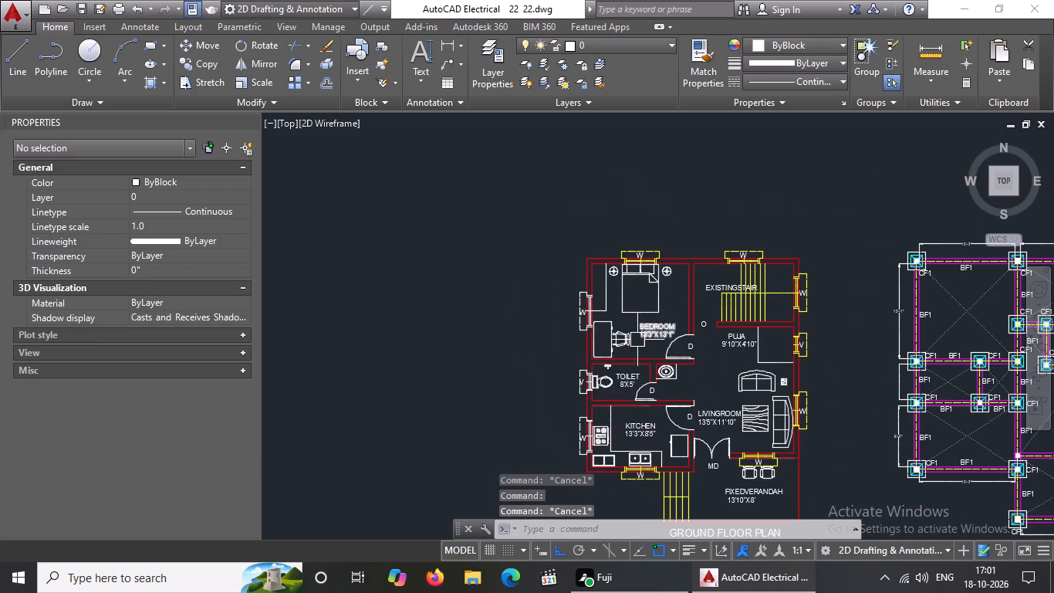
{"action": "middle_click_drag", "start_coordinate": [637, 323], "coordinate": [633, 284]}
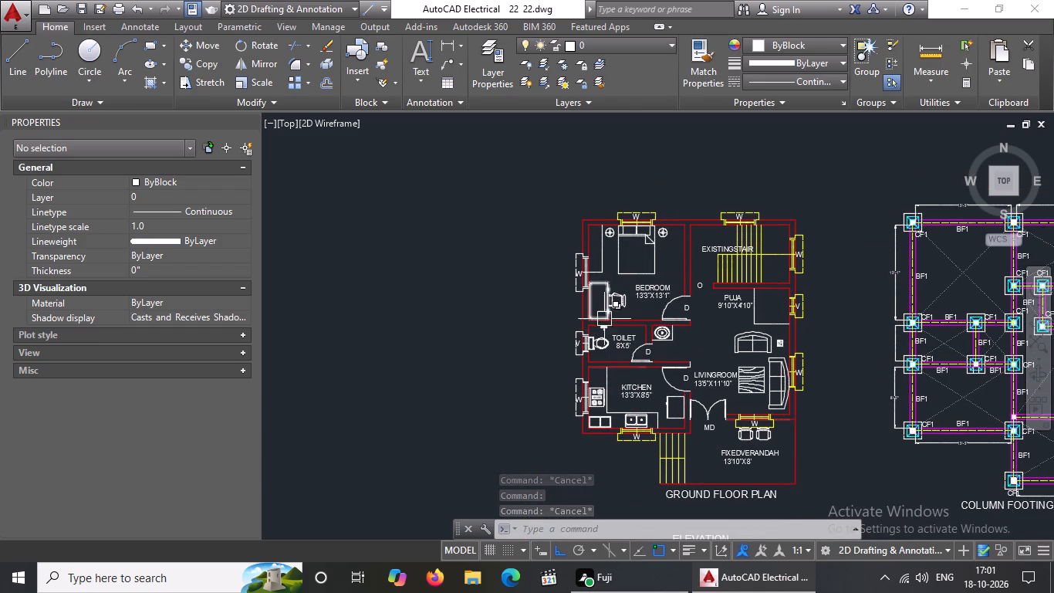
{"action": "scroll", "coordinate": [613, 288], "scroll_direction": "up", "scroll_amount": 2}
{"action": "scroll", "coordinate": [565, 226], "scroll_direction": "up", "scroll_amount": 2}
{"action": "left_click_drag", "start_coordinate": [396, 132], "coordinate": [403, 141]}
{"action": "left_click", "coordinate": [532, 407]}
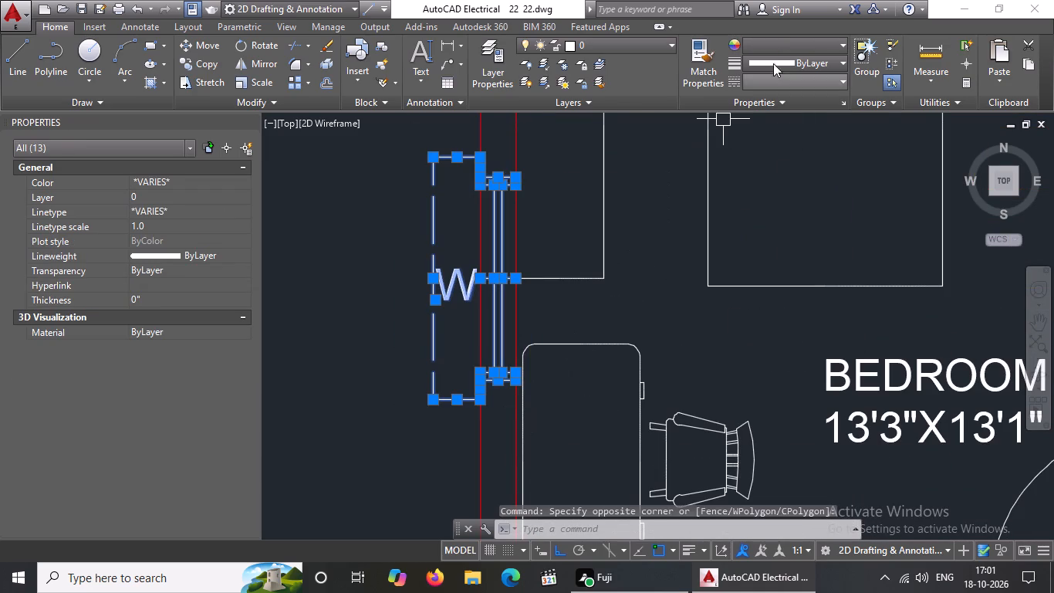
{"action": "left_click", "coordinate": [796, 42]}
{"action": "left_click", "coordinate": [771, 203]}
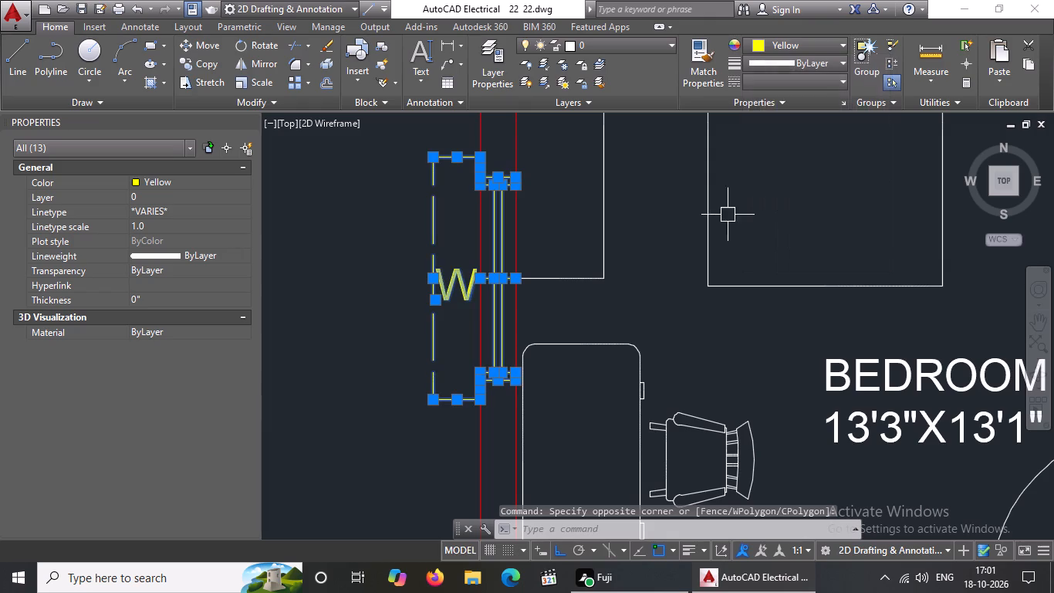
{"action": "key", "text": "Escape"}
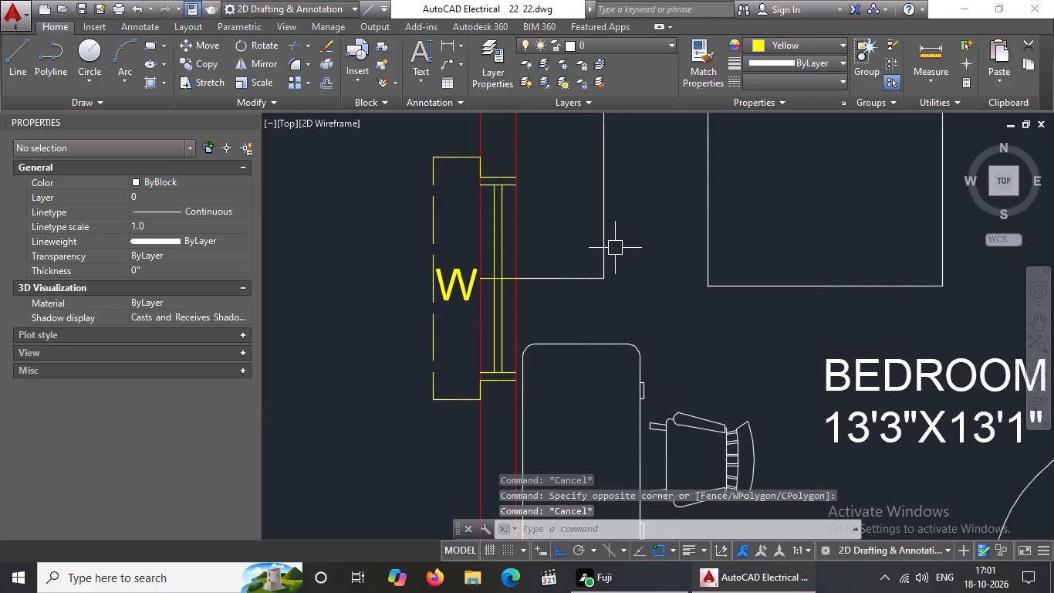
Set the W label of the bedroom's side window to white (255,255,255) and deselect.
{"action": "left_click", "coordinate": [466, 277]}
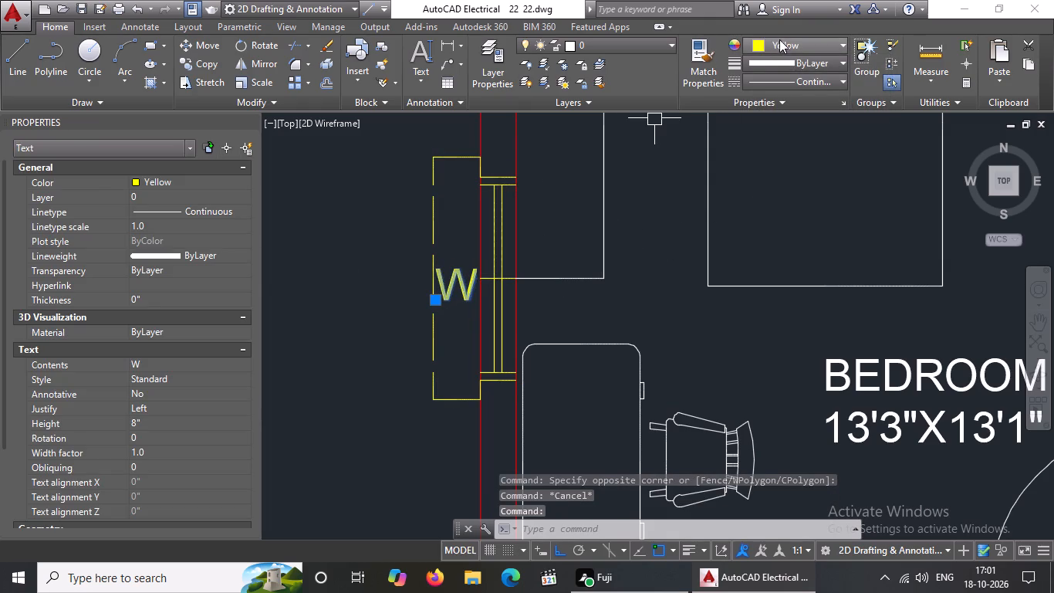
{"action": "left_click", "coordinate": [779, 39]}
{"action": "left_click", "coordinate": [753, 170]}
{"action": "scroll", "coordinate": [649, 188], "scroll_direction": "down", "scroll_amount": 2}
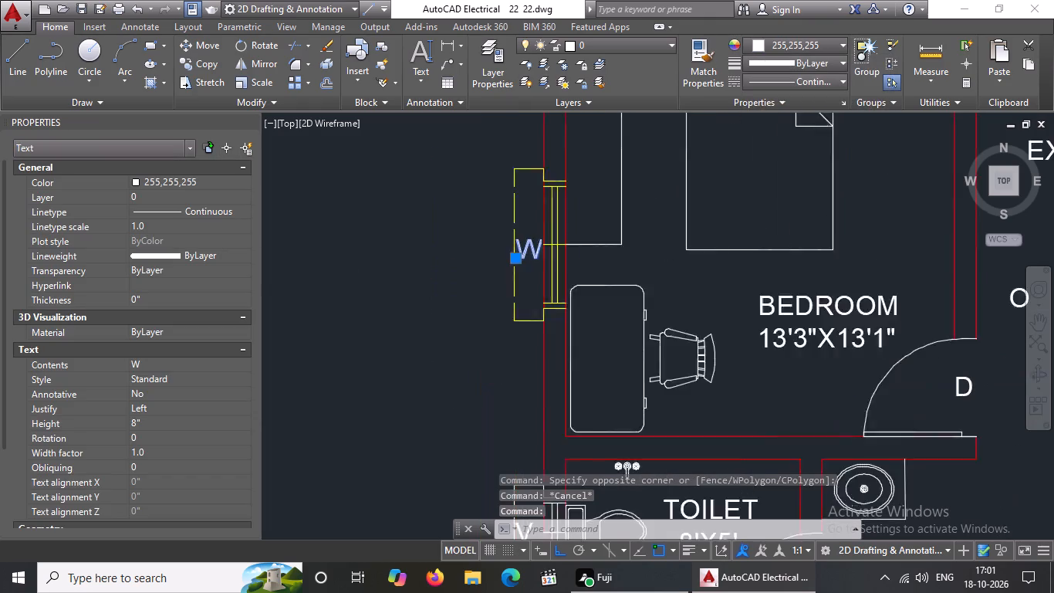
{"action": "key", "text": "Escape"}
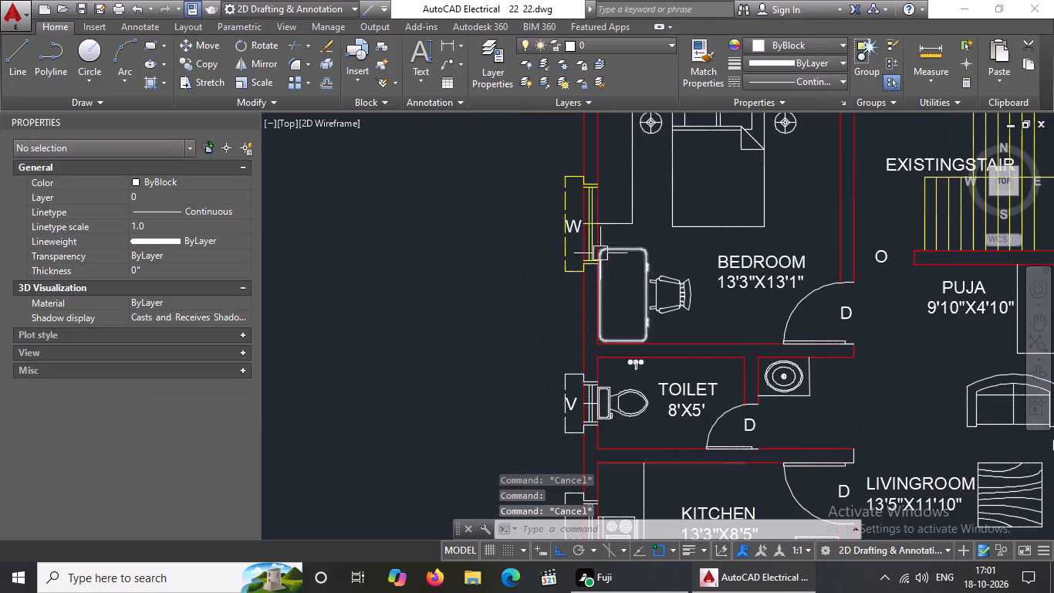
Set the ventilator lines and V label in the toilet's outer wall to yellow and deselect.
{"action": "scroll", "coordinate": [606, 258], "scroll_direction": "down", "scroll_amount": 2}
{"action": "scroll", "coordinate": [591, 368], "scroll_direction": "up", "scroll_amount": 2}
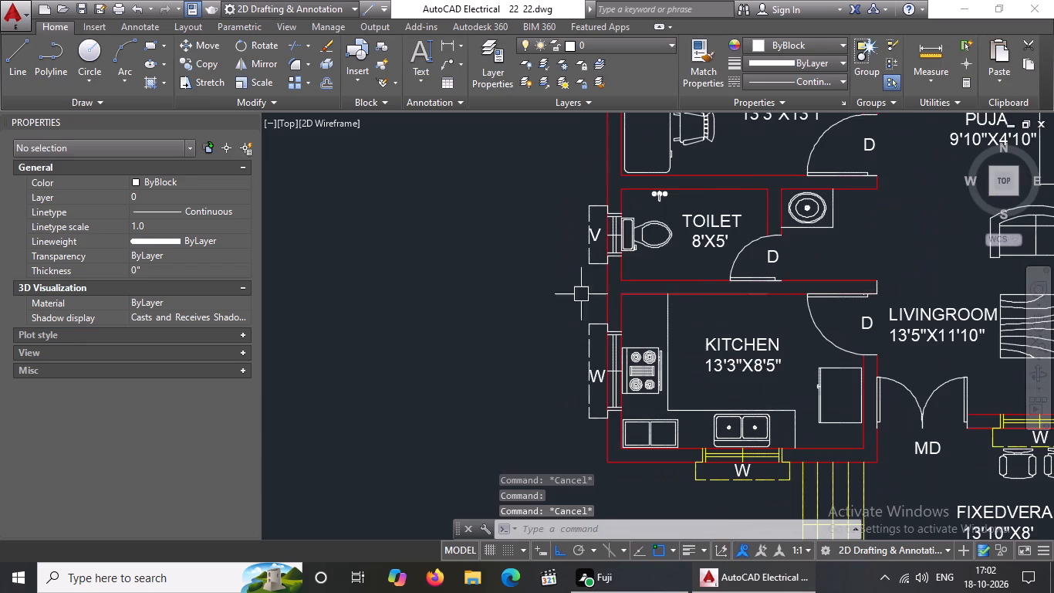
{"action": "left_click", "coordinate": [566, 188]}
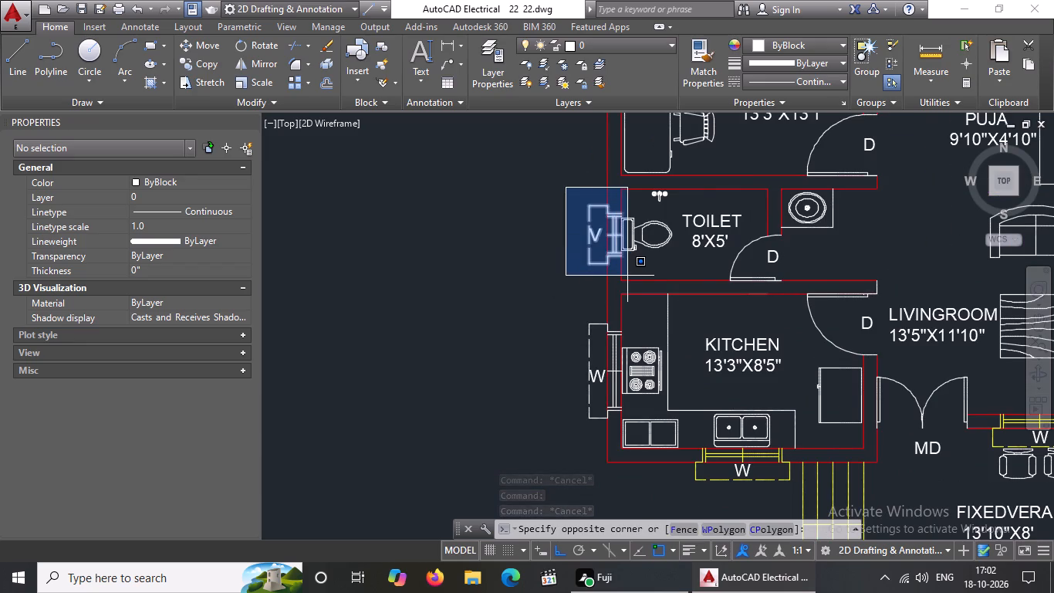
{"action": "left_click", "coordinate": [627, 276]}
{"action": "left_click", "coordinate": [763, 38]}
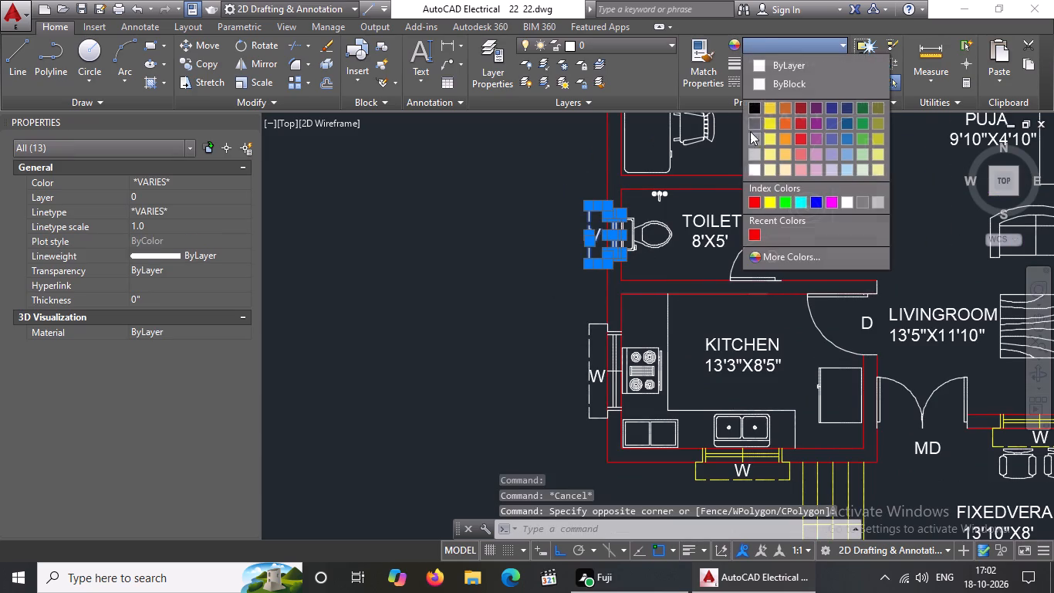
{"action": "left_click", "coordinate": [764, 198]}
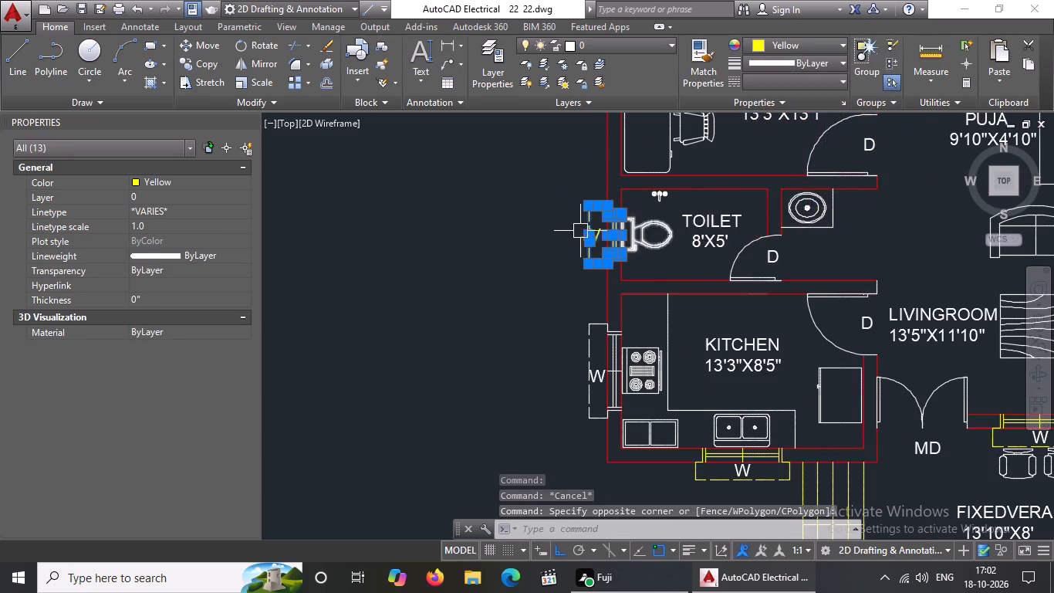
{"action": "scroll", "coordinate": [586, 234], "scroll_direction": "up", "scroll_amount": 3}
{"action": "key", "text": "Escape"}
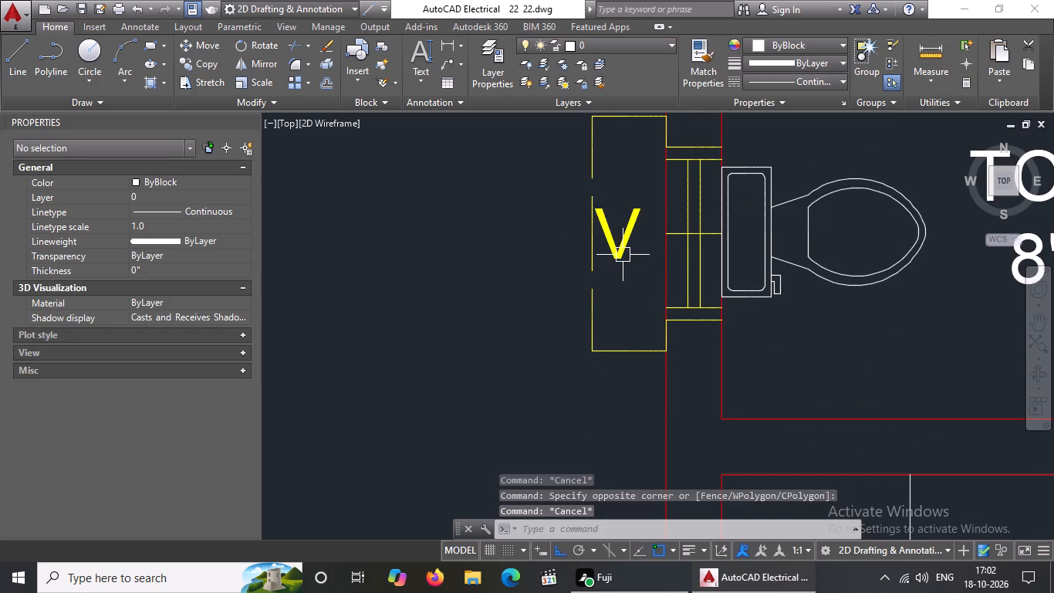
Set the V label of the toilet's ventilator to white (255,255,255) and deselect.
{"action": "left_click", "coordinate": [639, 231]}
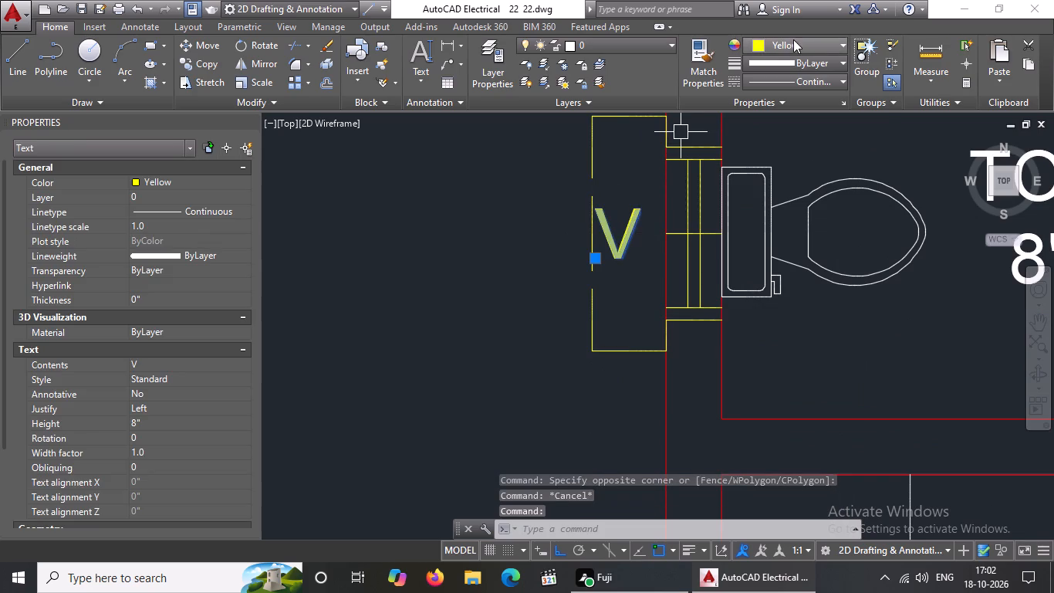
{"action": "left_click", "coordinate": [793, 39]}
{"action": "left_click", "coordinate": [749, 164]}
{"action": "scroll", "coordinate": [760, 162], "scroll_direction": "down", "scroll_amount": 3}
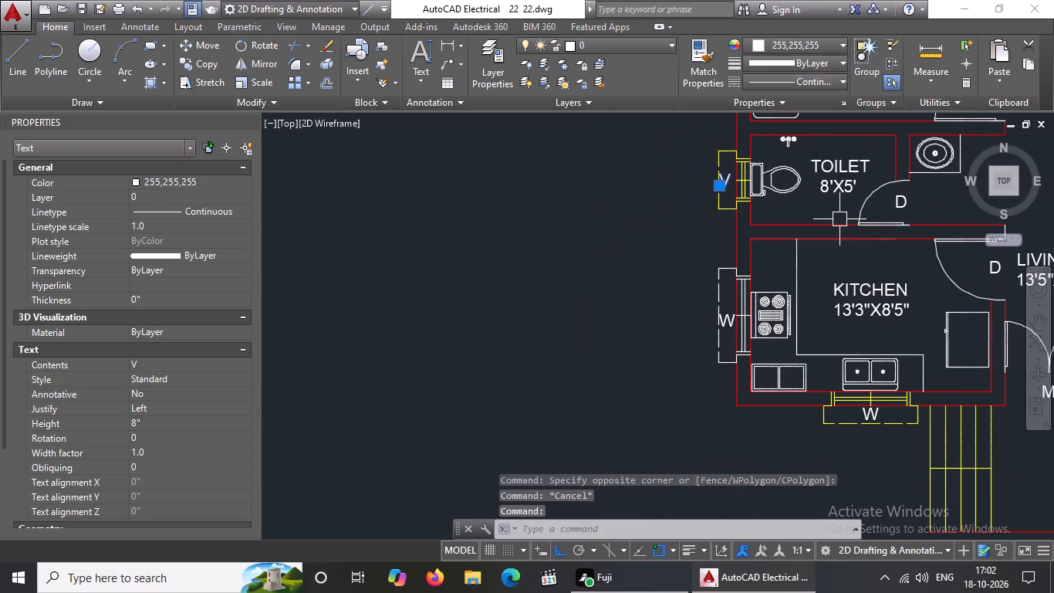
{"action": "key", "text": "Escape"}
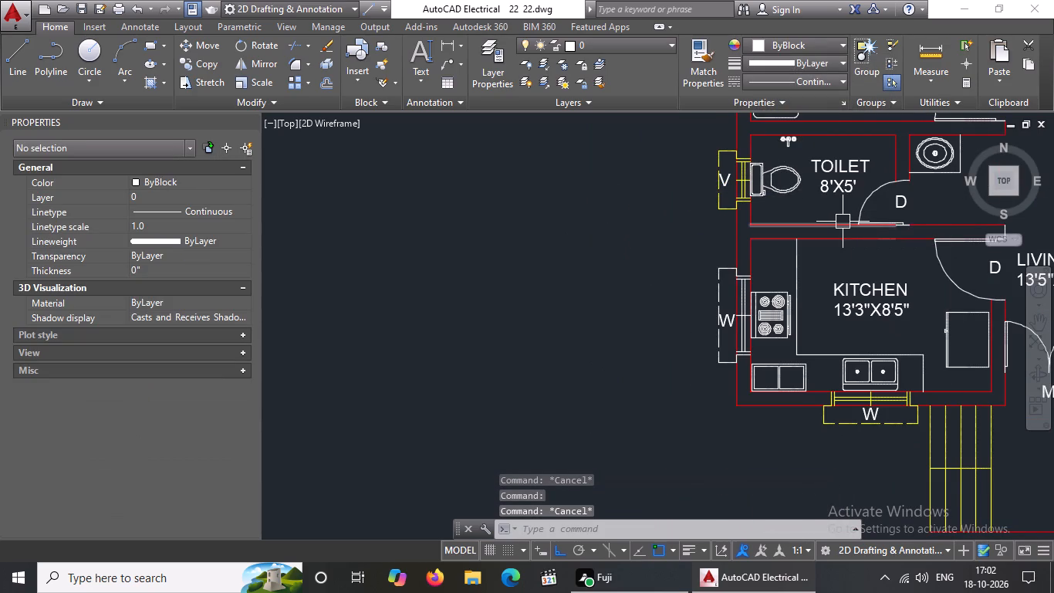
{"action": "scroll", "coordinate": [843, 222], "scroll_direction": "down", "scroll_amount": 2}
{"action": "middle_click_drag", "start_coordinate": [847, 228], "coordinate": [724, 256]}
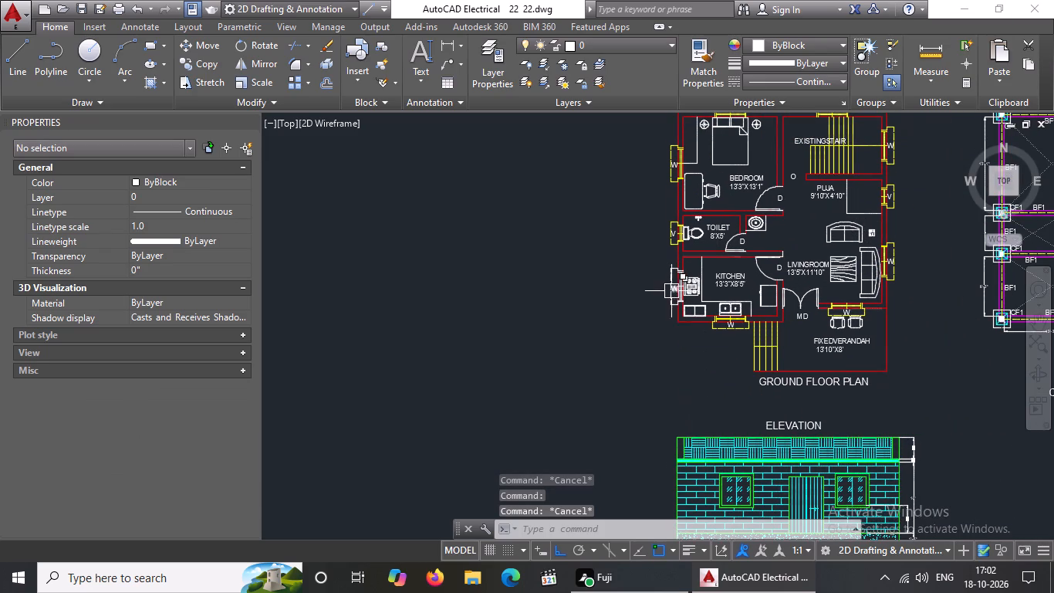
Set the lines and W label of the kitchen's side window, behind the stove, to yellow and deselect.
{"action": "scroll", "coordinate": [671, 289], "scroll_direction": "up", "scroll_amount": 2}
{"action": "left_click", "coordinate": [660, 226]}
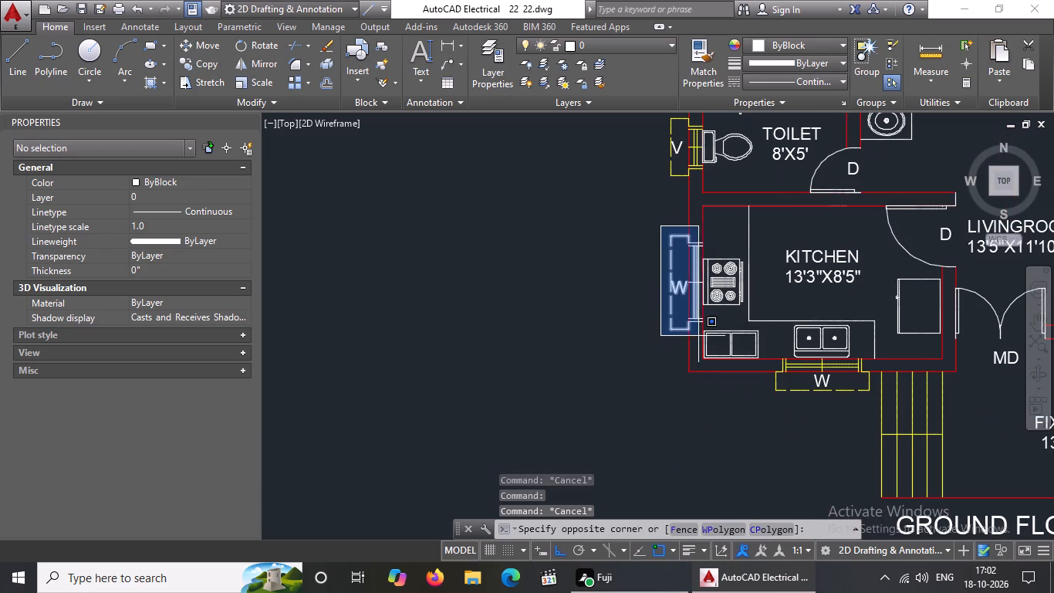
{"action": "left_click", "coordinate": [708, 337]}
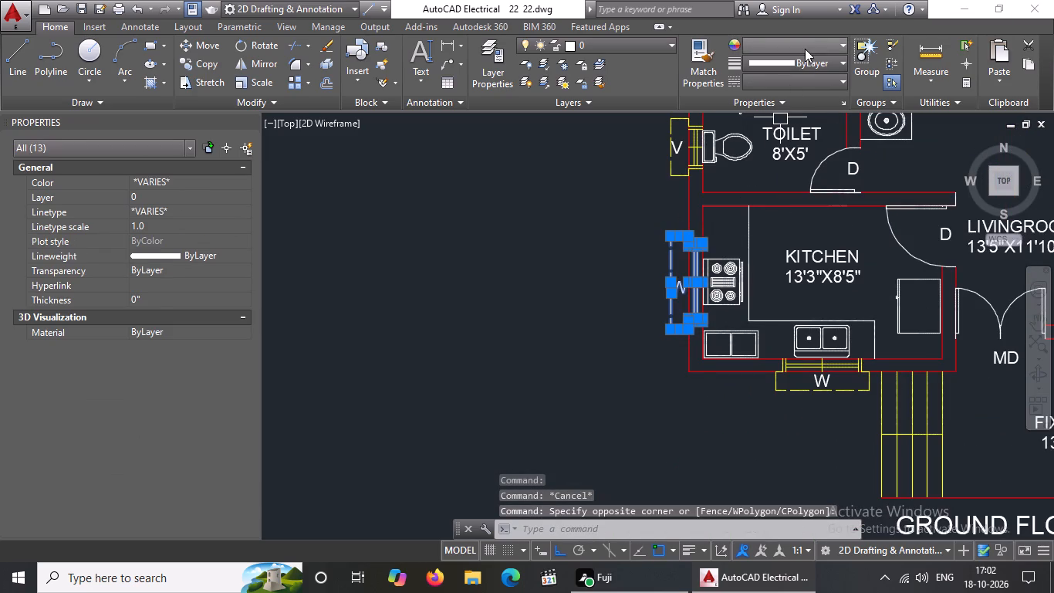
{"action": "left_click", "coordinate": [806, 46]}
{"action": "left_click", "coordinate": [770, 200]}
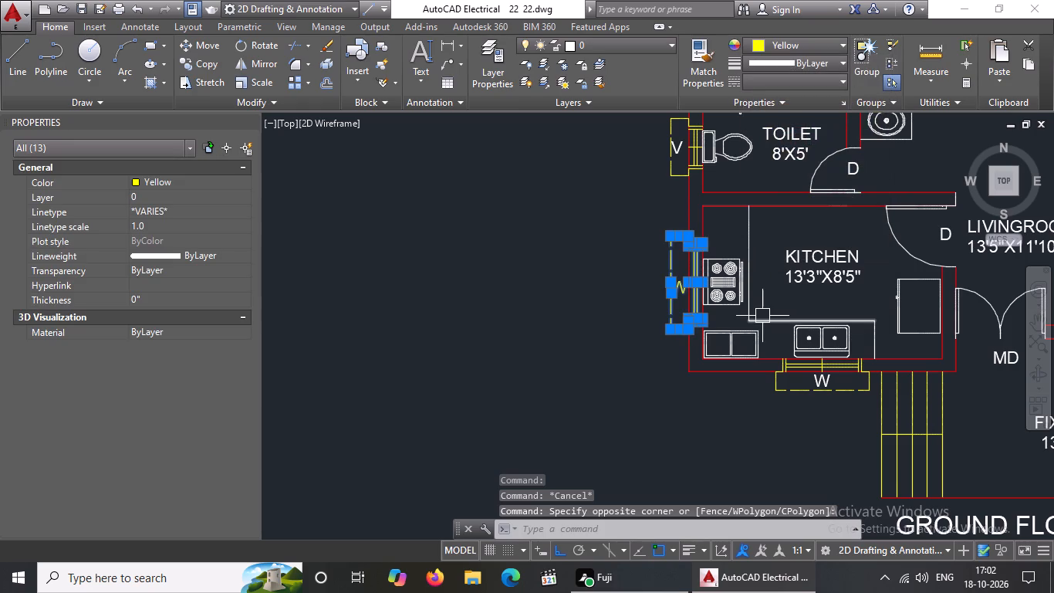
{"action": "key", "text": "Escape"}
Set the W label of the kitchen's side window to white (255,255,255) and deselect.
{"action": "scroll", "coordinate": [721, 286], "scroll_direction": "up", "scroll_amount": 2}
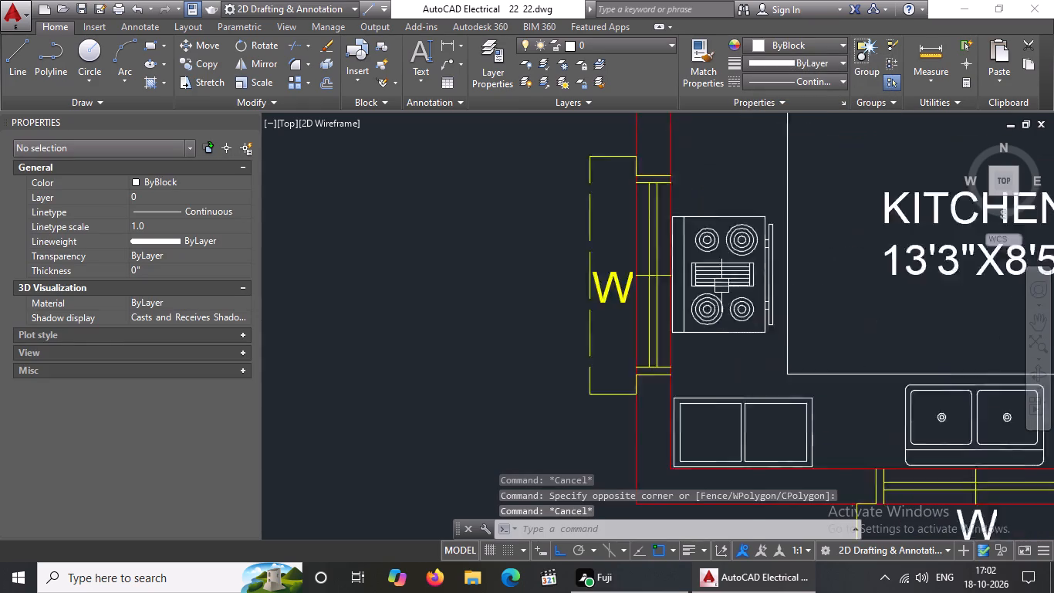
{"action": "scroll", "coordinate": [721, 286], "scroll_direction": "up", "scroll_amount": 1}
{"action": "left_click", "coordinate": [565, 283]}
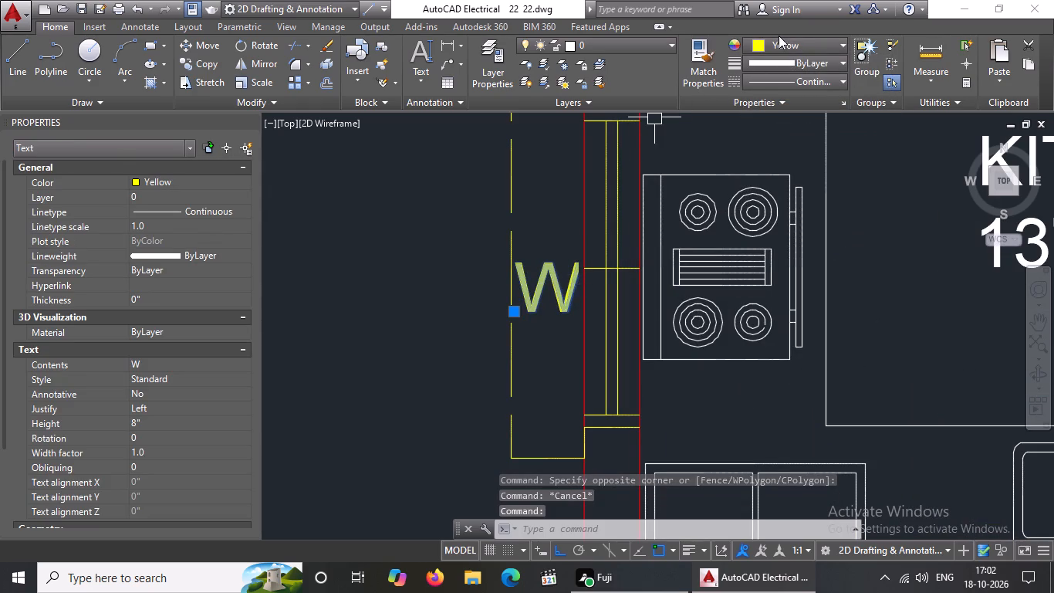
{"action": "left_click", "coordinate": [779, 36]}
{"action": "left_click", "coordinate": [781, 47]}
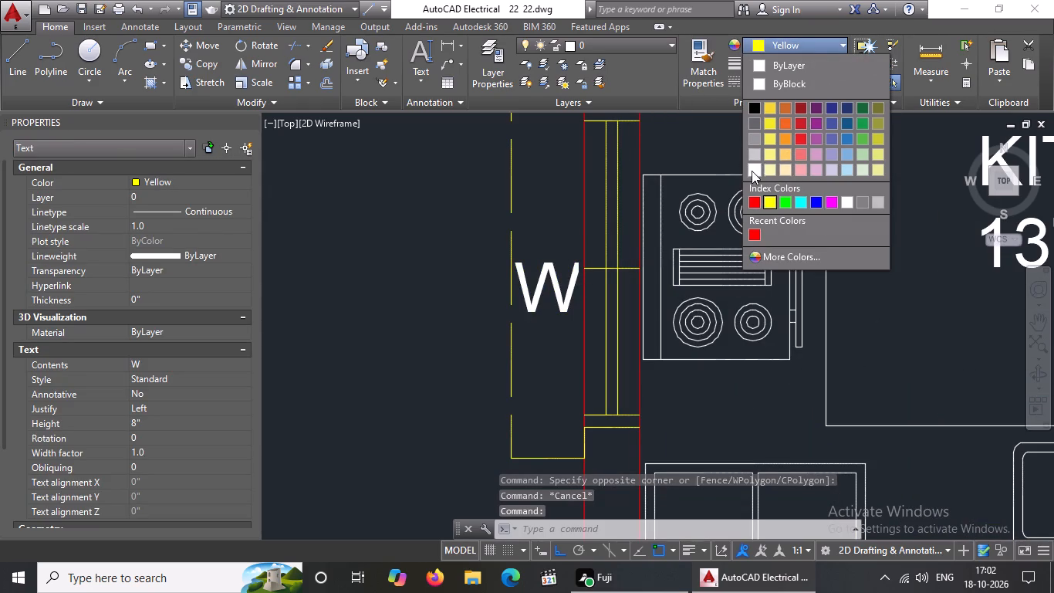
{"action": "left_click", "coordinate": [752, 168]}
{"action": "scroll", "coordinate": [842, 310], "scroll_direction": "down", "scroll_amount": 3}
{"action": "key", "text": "Escape"}
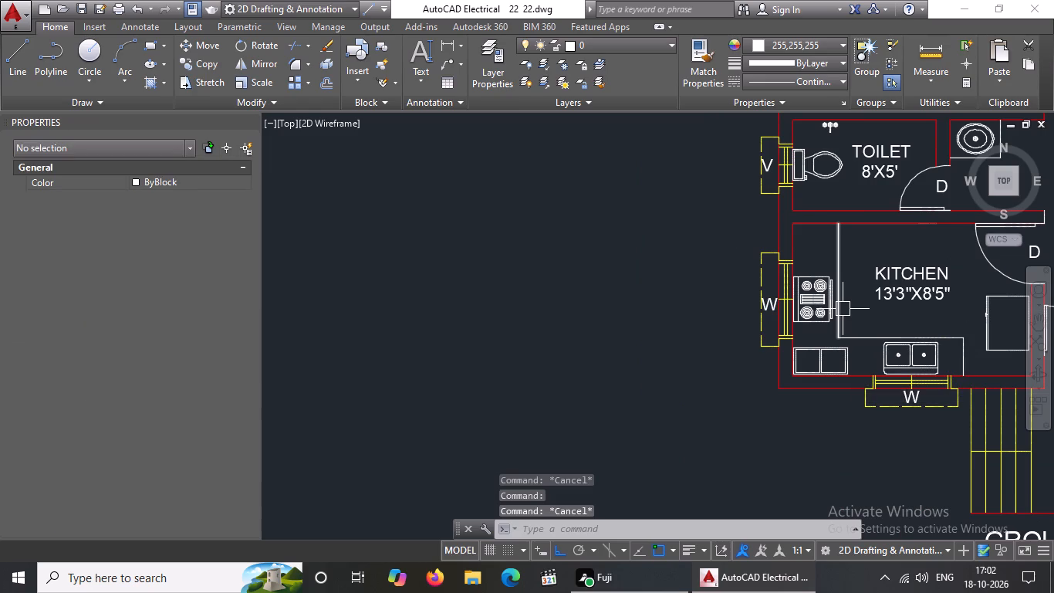
Set the two long kitchen counter edge lines, beside the stove and along the sink, to green and deselect.
{"action": "scroll", "coordinate": [844, 311], "scroll_direction": "down", "scroll_amount": 2}
{"action": "middle_click_drag", "start_coordinate": [934, 317], "coordinate": [802, 334]}
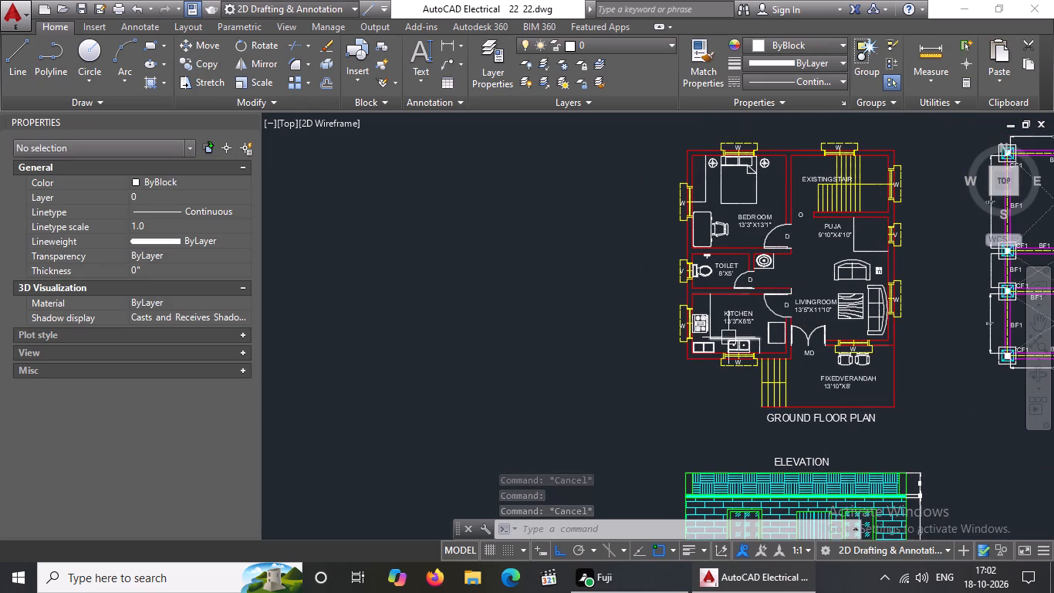
{"action": "scroll", "coordinate": [728, 337], "scroll_direction": "up", "scroll_amount": 3}
{"action": "left_click", "coordinate": [649, 225]}
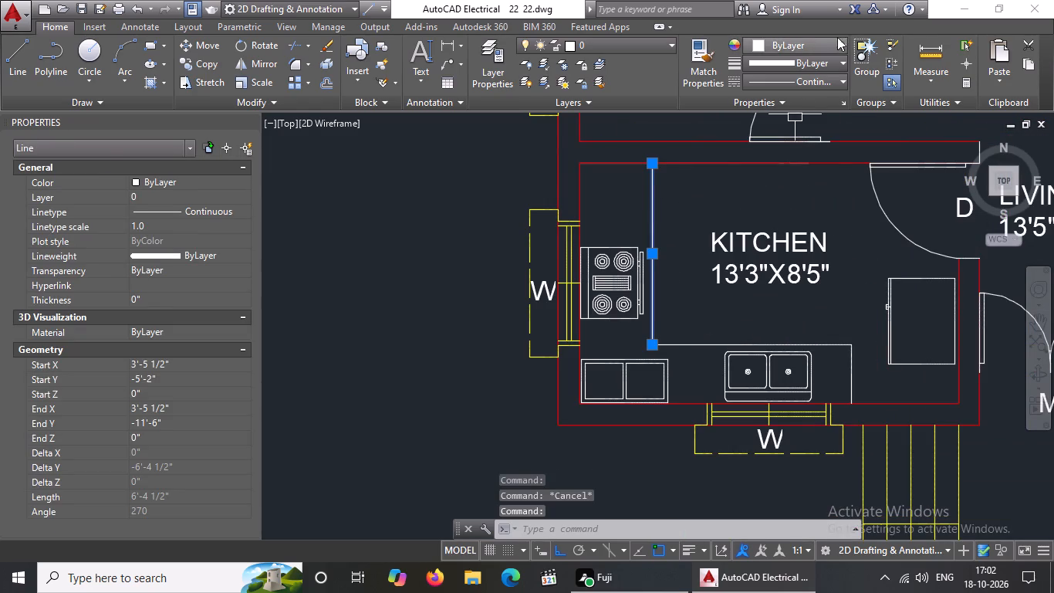
{"action": "left_click", "coordinate": [818, 41]}
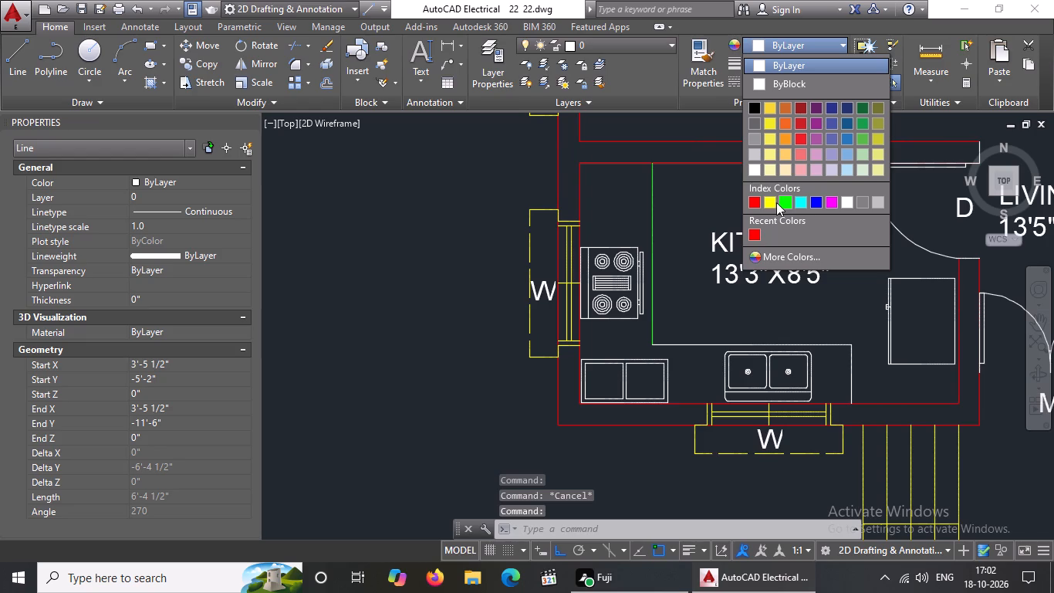
{"action": "left_click", "coordinate": [783, 198]}
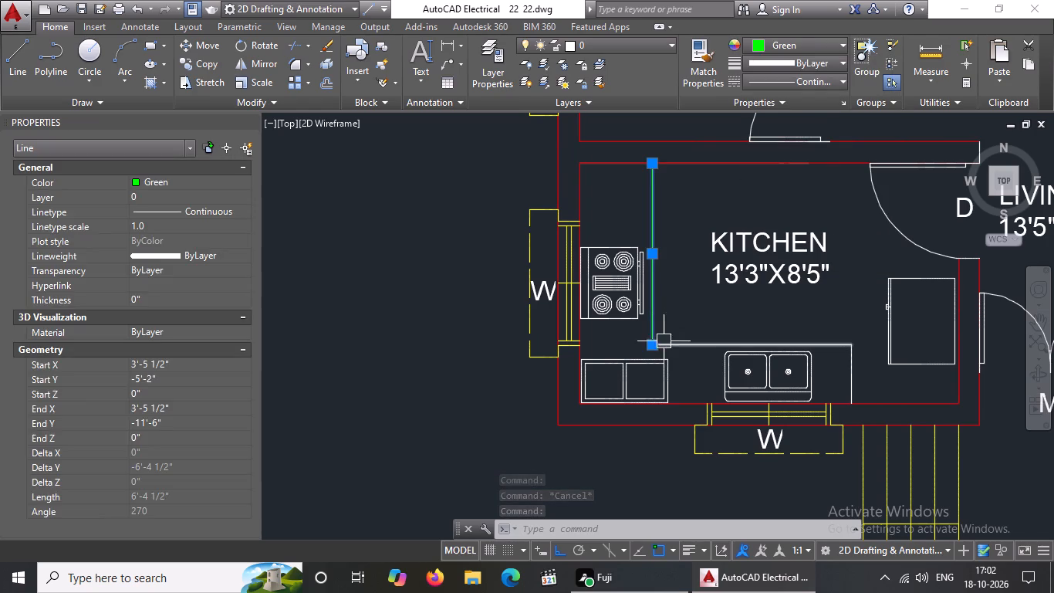
{"action": "left_click", "coordinate": [671, 347]}
{"action": "left_click", "coordinate": [815, 42]}
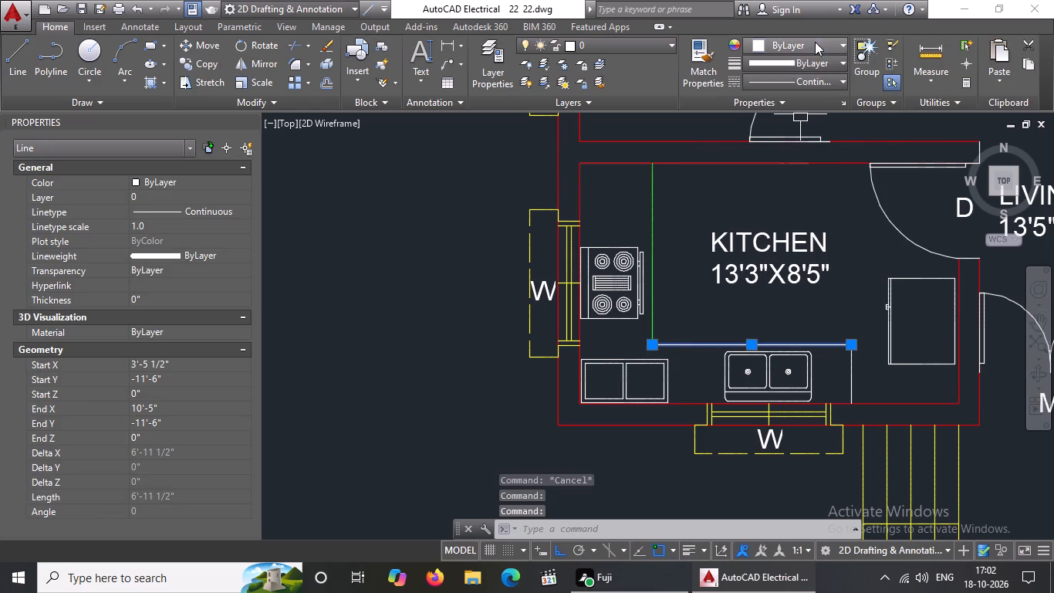
{"action": "left_click", "coordinate": [785, 204]}
{"action": "scroll", "coordinate": [788, 215], "scroll_direction": "down", "scroll_amount": 3}
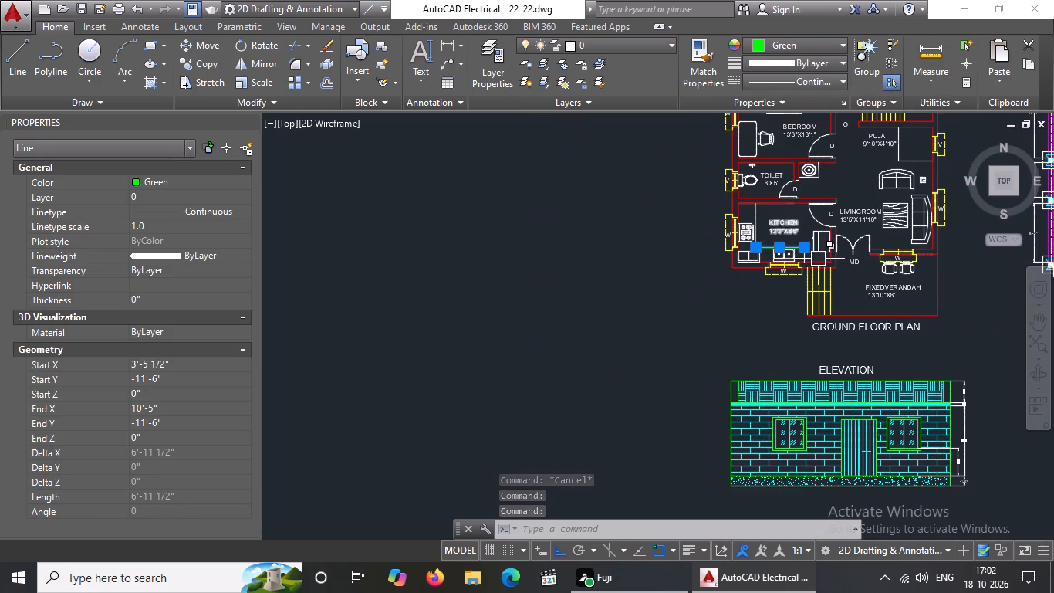
{"action": "key", "text": "Escape"}
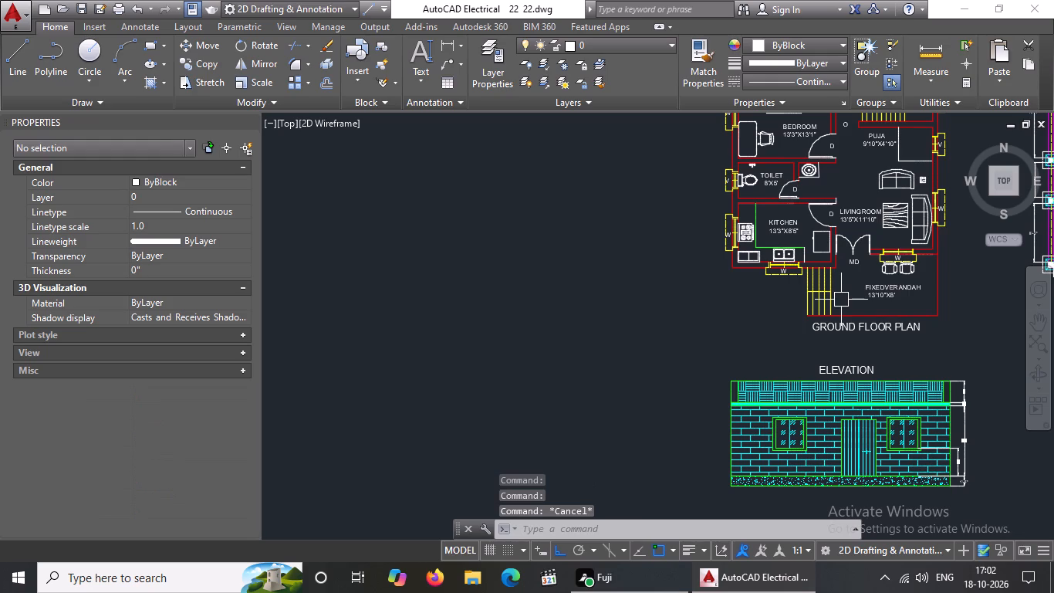
Move the GROUND FLOOR PLAN title from below the plan to just above its top windows, with Ortho off.
{"action": "scroll", "coordinate": [796, 320], "scroll_direction": "down", "scroll_amount": 1}
{"action": "middle_click_drag", "start_coordinate": [872, 339], "coordinate": [658, 320]}
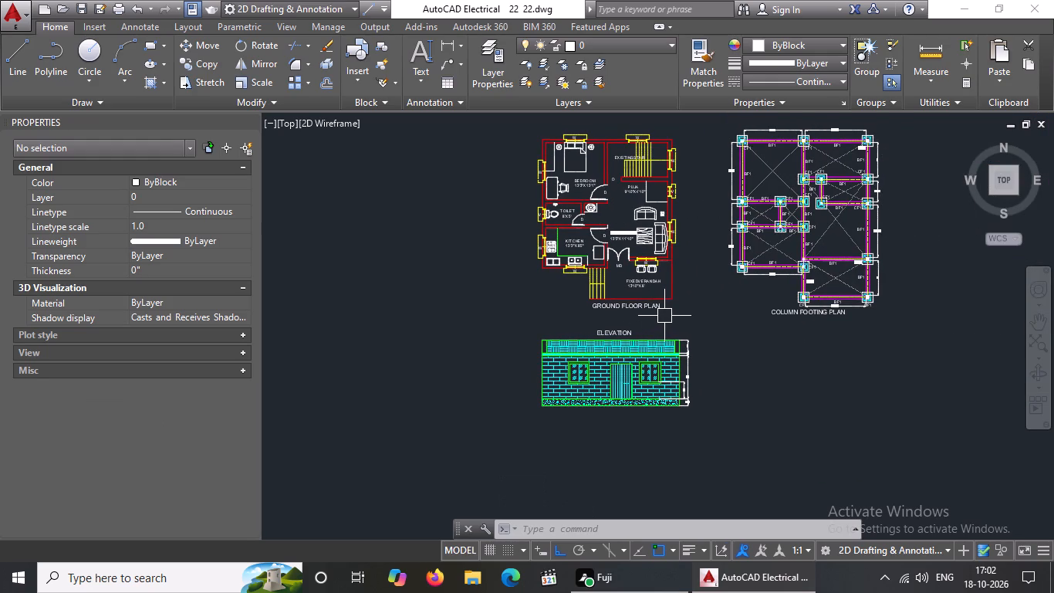
{"action": "scroll", "coordinate": [629, 318], "scroll_direction": "up", "scroll_amount": 2}
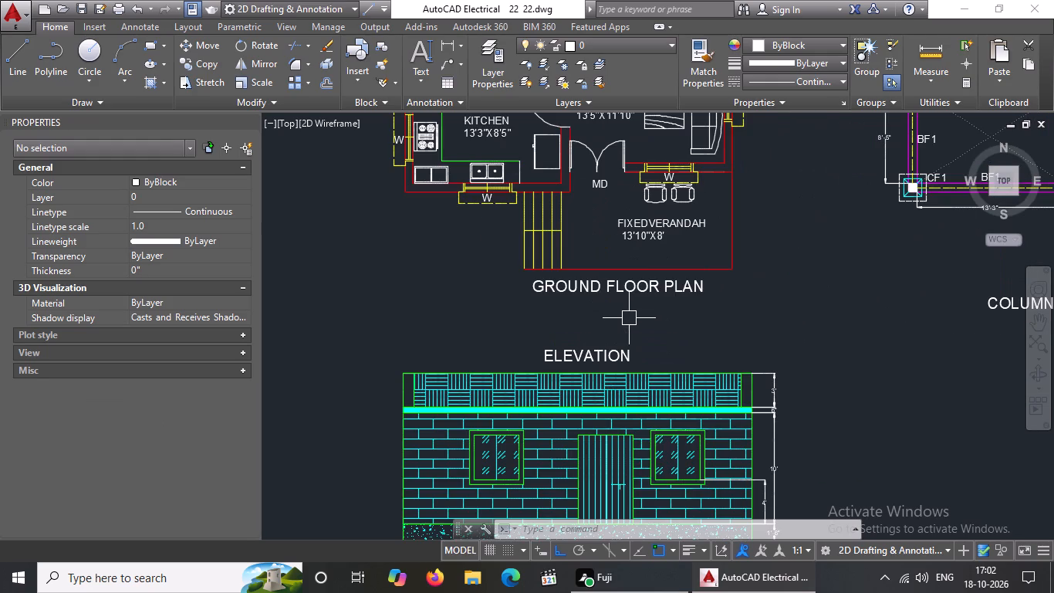
{"action": "scroll", "coordinate": [638, 286], "scroll_direction": "down", "scroll_amount": 2}
{"action": "scroll", "coordinate": [638, 286], "scroll_direction": "up", "scroll_amount": 2}
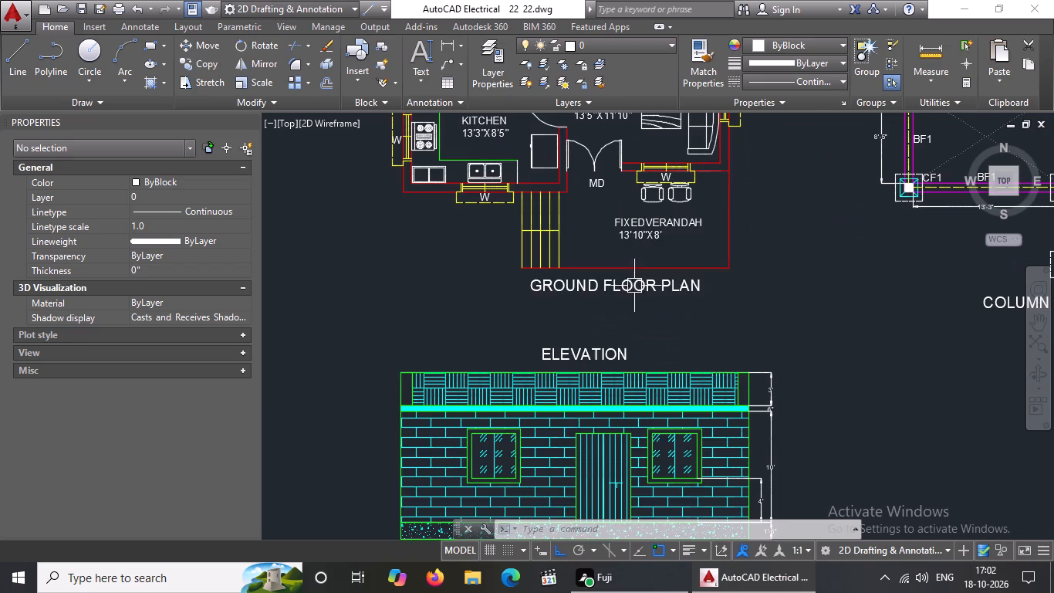
{"action": "left_click", "coordinate": [628, 286]}
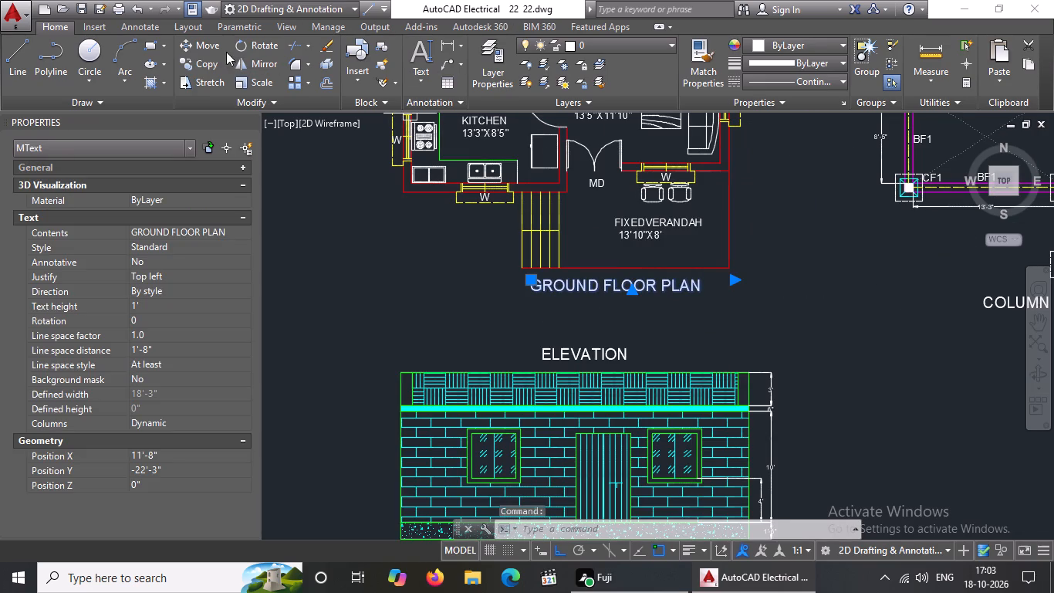
{"action": "left_click", "coordinate": [204, 43]}
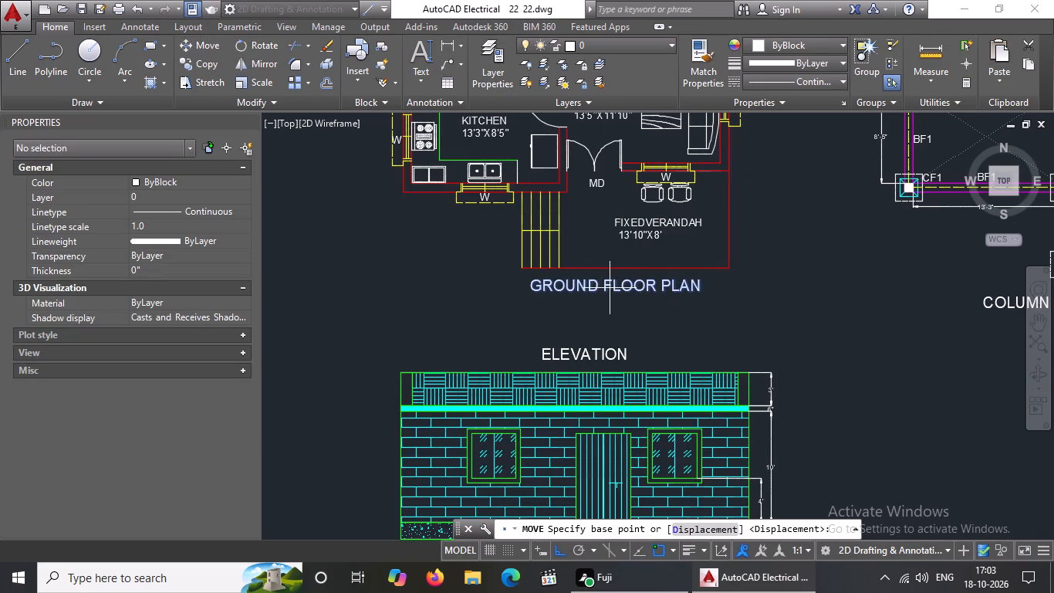
{"action": "left_click", "coordinate": [610, 289]}
{"action": "scroll", "coordinate": [618, 284], "scroll_direction": "down", "scroll_amount": 3}
{"action": "middle_click_drag", "start_coordinate": [579, 184], "coordinate": [581, 351]}
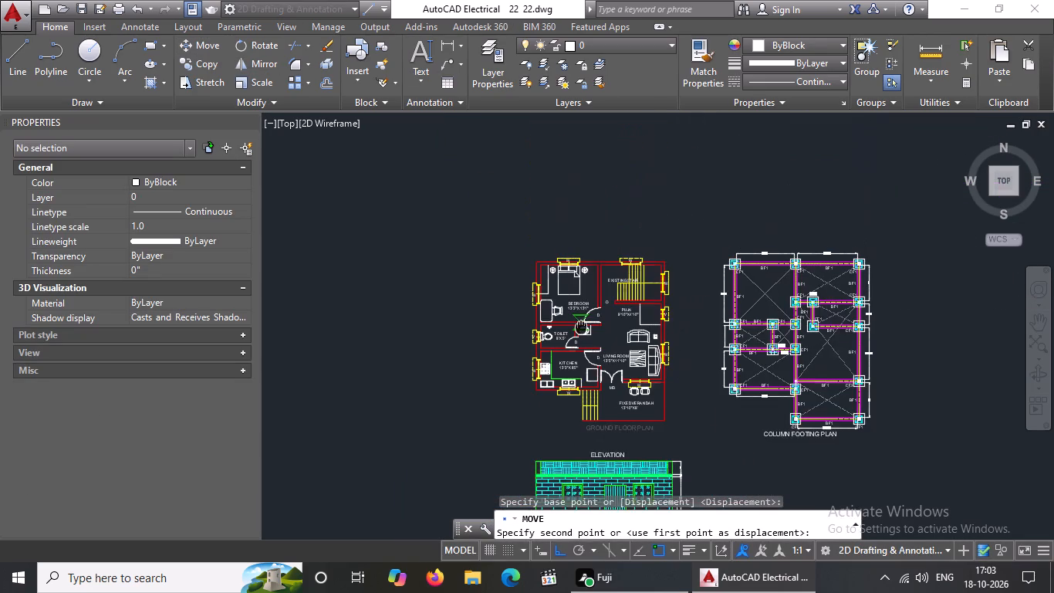
{"action": "middle_click_drag", "start_coordinate": [581, 351], "coordinate": [581, 352]}
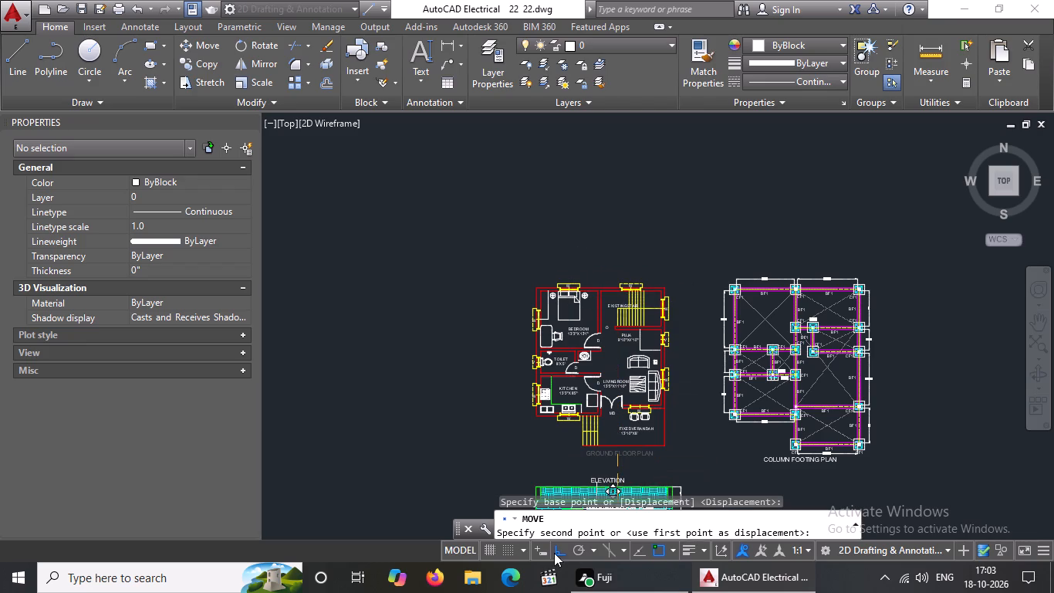
{"action": "left_click_drag", "start_coordinate": [557, 550], "coordinate": [559, 543]}
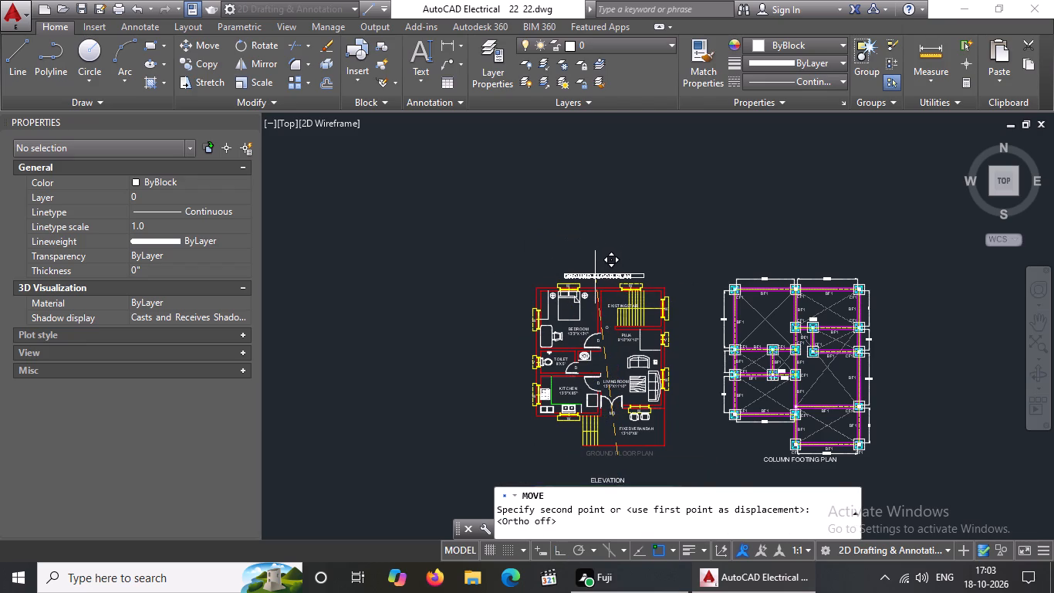
{"action": "scroll", "coordinate": [594, 277], "scroll_direction": "up", "scroll_amount": 2}
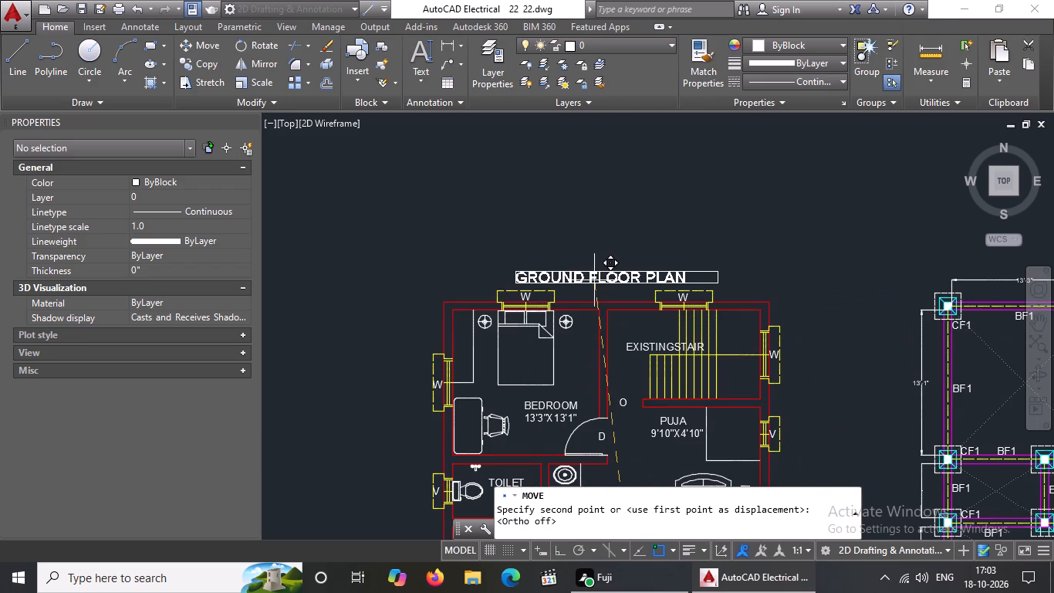
{"action": "left_click", "coordinate": [594, 280]}
Move the whole column footing plan with its title closer to the ground floor plan, keeping roughly the same level.
{"action": "scroll", "coordinate": [637, 263], "scroll_direction": "down", "scroll_amount": 2}
{"action": "middle_click_drag", "start_coordinate": [715, 345], "coordinate": [669, 275]}
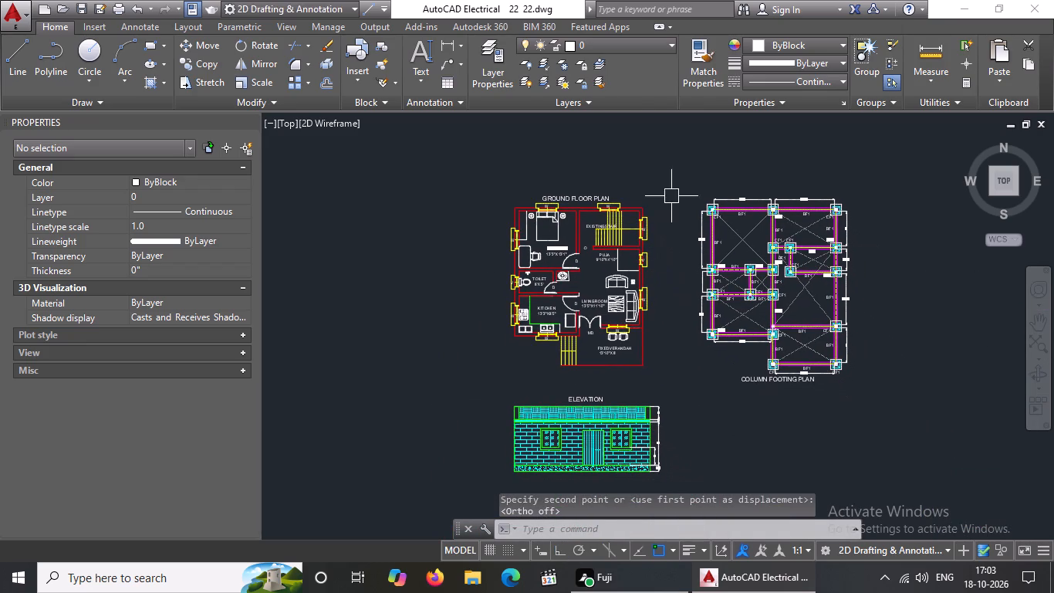
{"action": "left_click_drag", "start_coordinate": [680, 164], "coordinate": [694, 185]}
{"action": "left_click", "coordinate": [890, 408]}
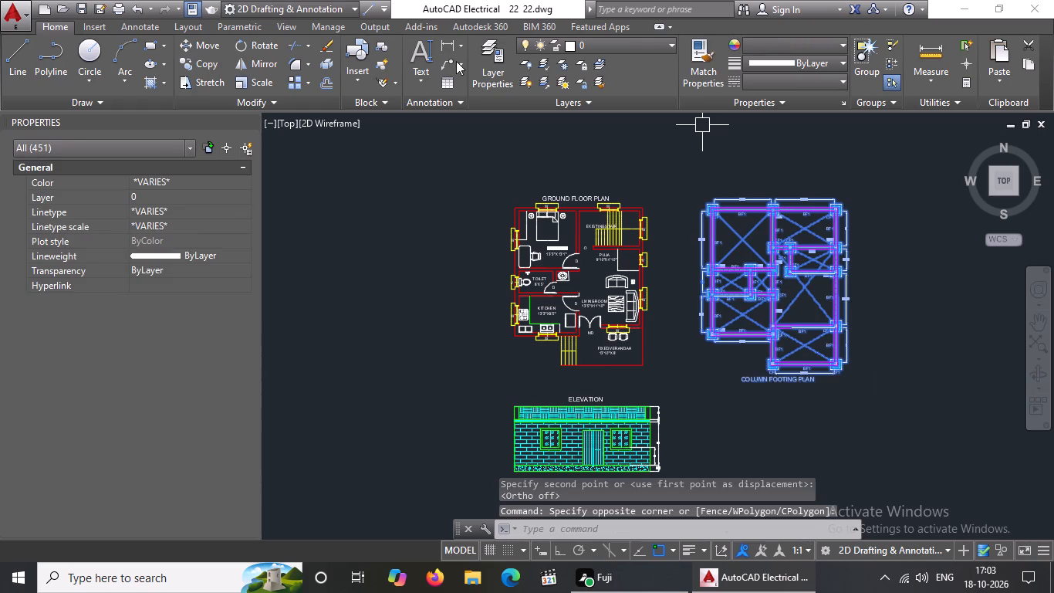
{"action": "left_click", "coordinate": [208, 46]}
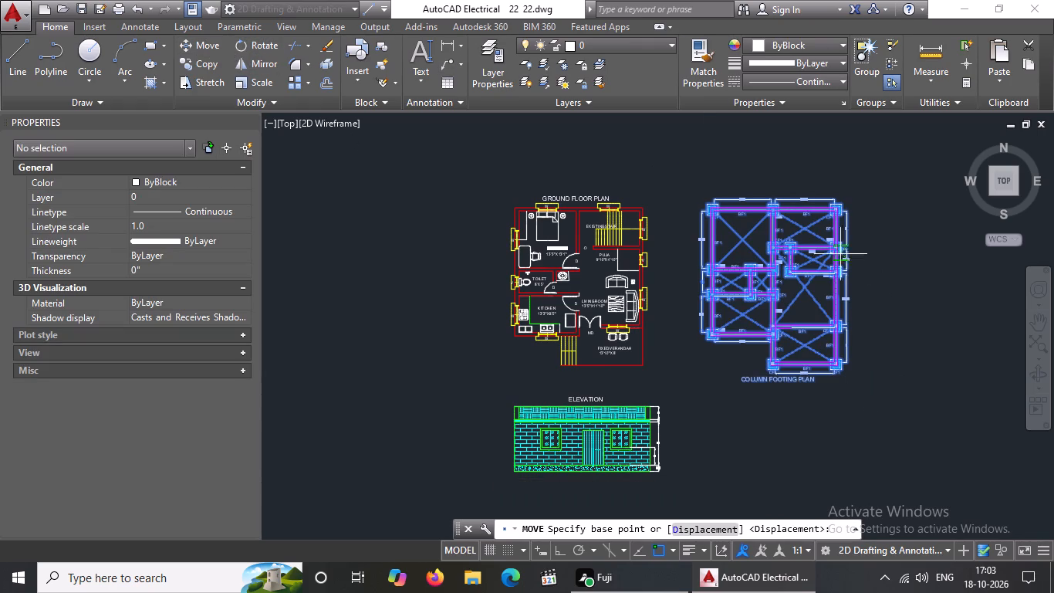
{"action": "left_click", "coordinate": [749, 272]}
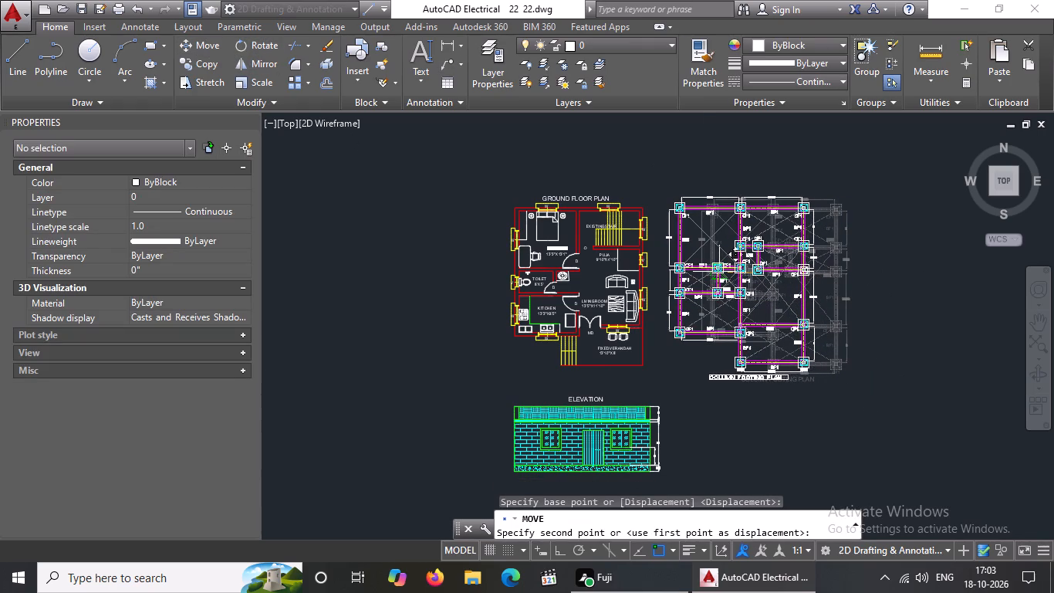
{"action": "left_click", "coordinate": [716, 273]}
Move the elevation drawing with its title and dimensions up, closer beneath the ground floor plan.
{"action": "scroll", "coordinate": [751, 267], "scroll_direction": "down", "scroll_amount": 1}
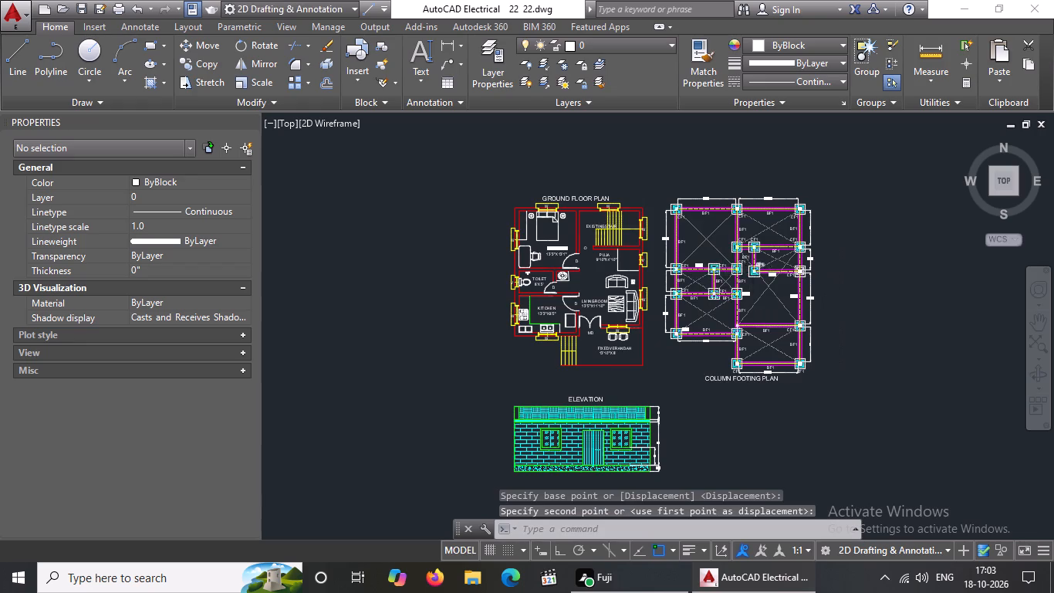
{"action": "scroll", "coordinate": [698, 361], "scroll_direction": "up", "scroll_amount": 2}
{"action": "left_click_drag", "start_coordinate": [377, 296], "coordinate": [406, 310]}
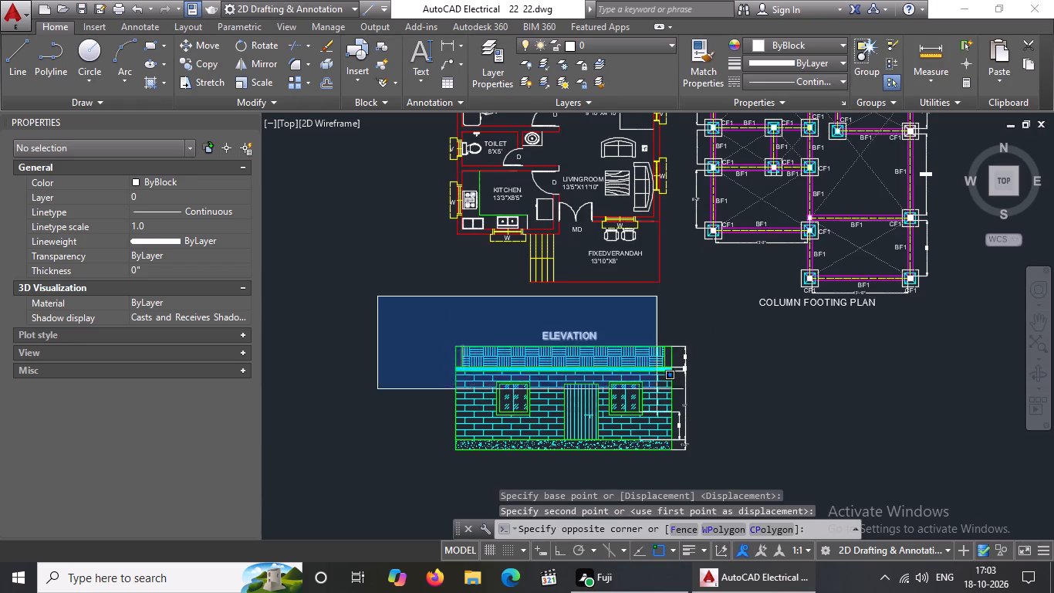
{"action": "left_click", "coordinate": [739, 473]}
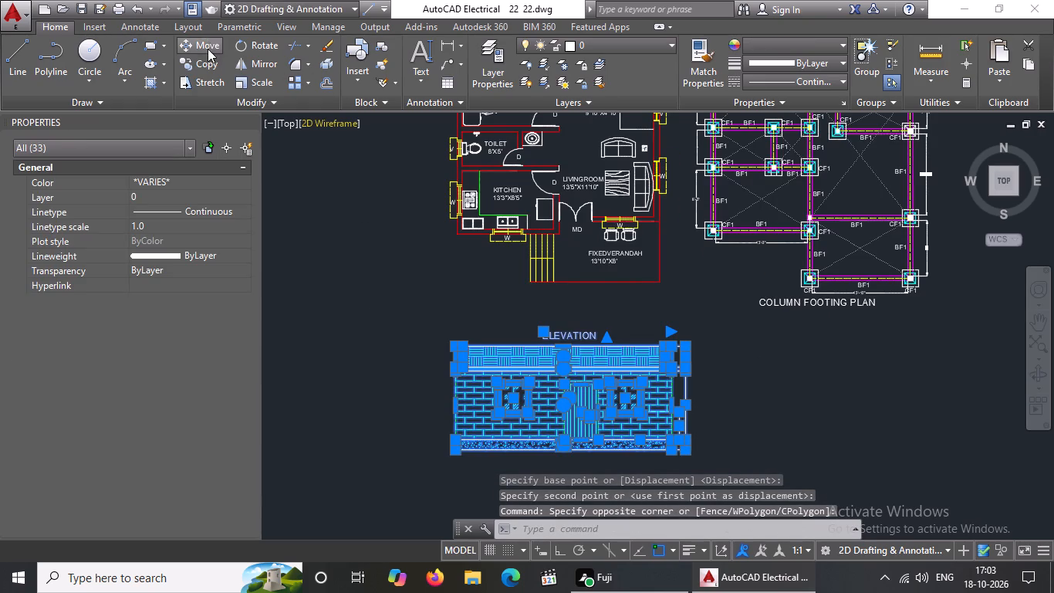
{"action": "left_click_drag", "start_coordinate": [208, 45], "coordinate": [209, 53]}
{"action": "left_click", "coordinate": [567, 394]}
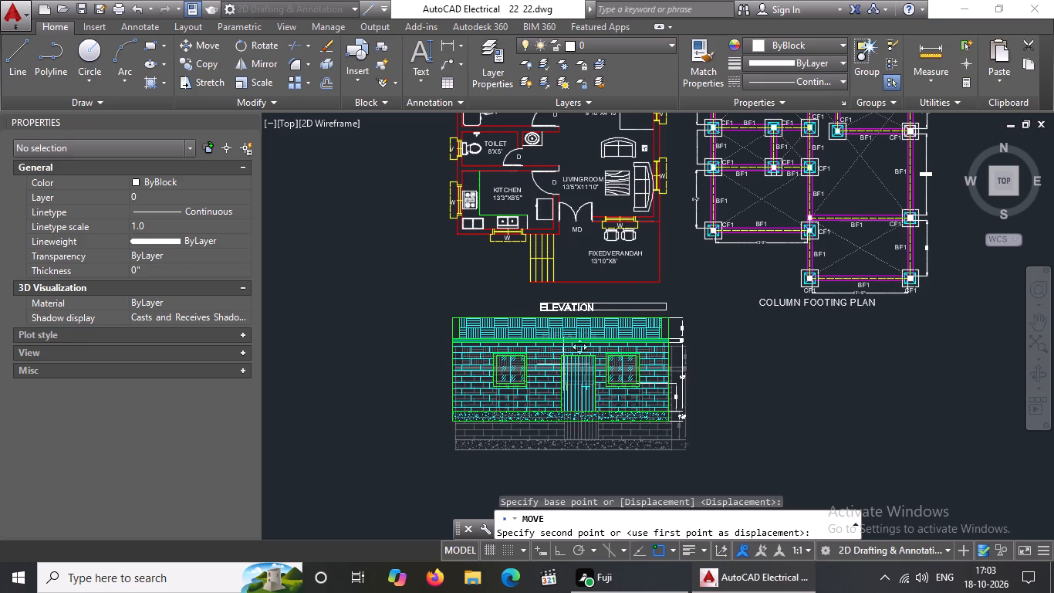
{"action": "left_click", "coordinate": [562, 362]}
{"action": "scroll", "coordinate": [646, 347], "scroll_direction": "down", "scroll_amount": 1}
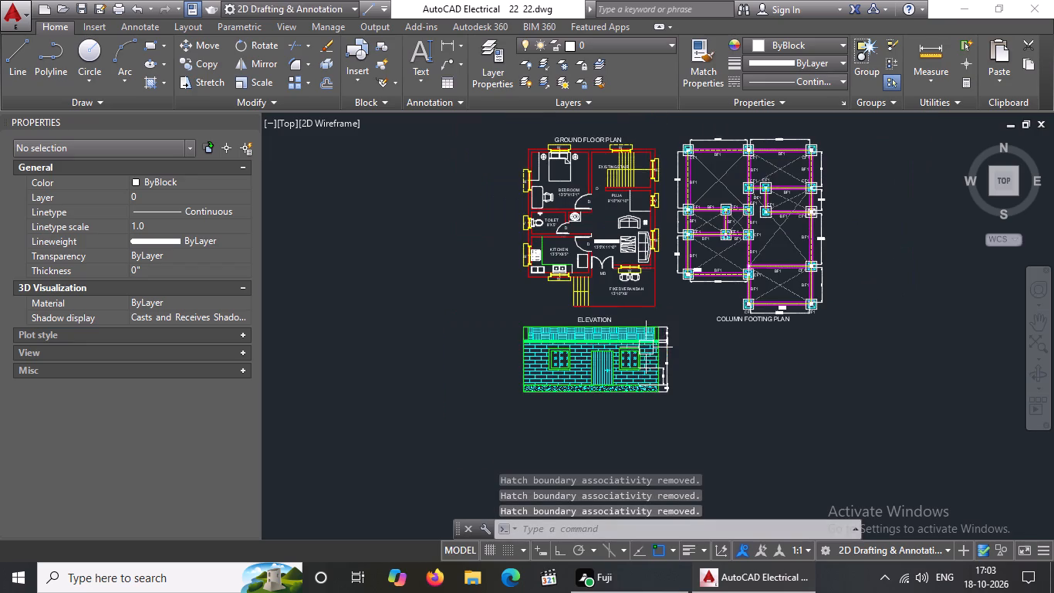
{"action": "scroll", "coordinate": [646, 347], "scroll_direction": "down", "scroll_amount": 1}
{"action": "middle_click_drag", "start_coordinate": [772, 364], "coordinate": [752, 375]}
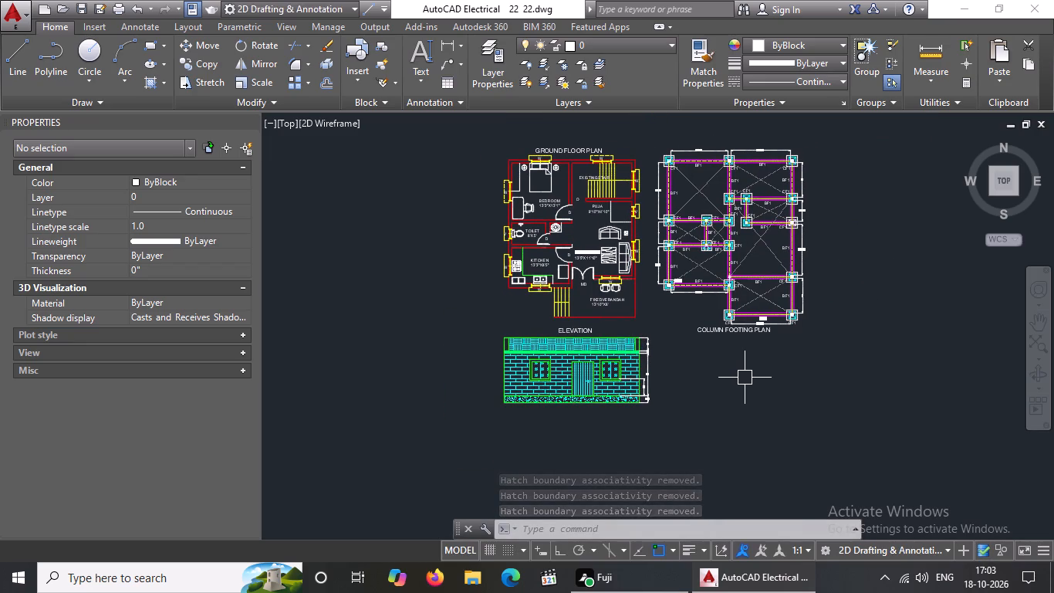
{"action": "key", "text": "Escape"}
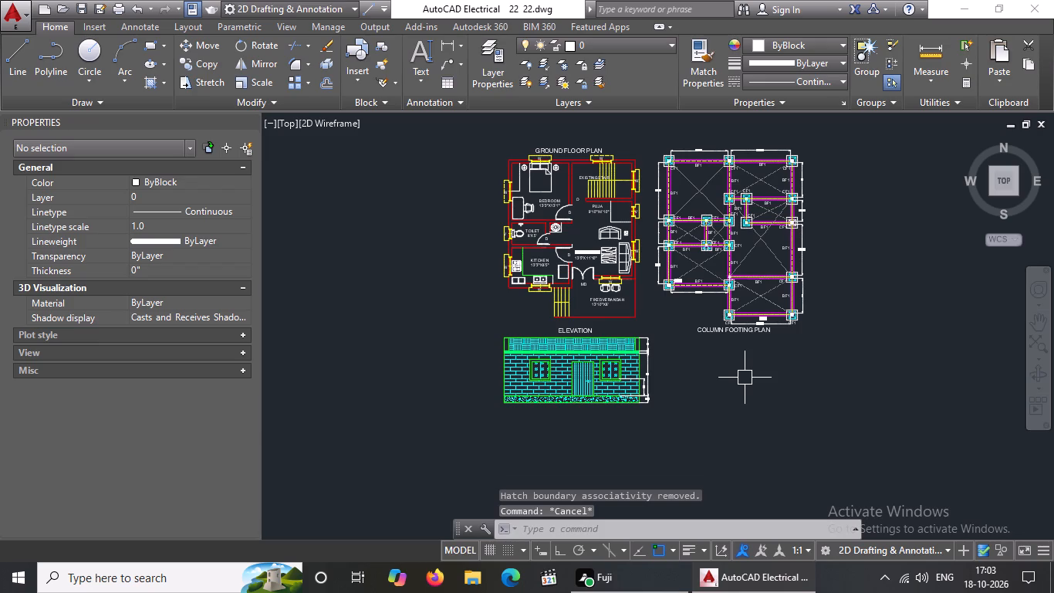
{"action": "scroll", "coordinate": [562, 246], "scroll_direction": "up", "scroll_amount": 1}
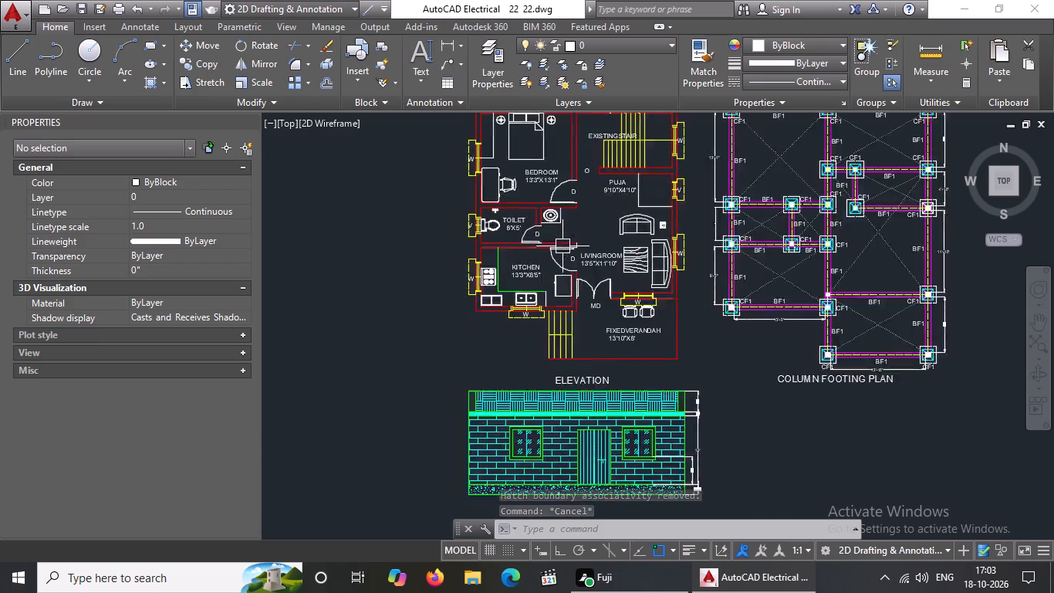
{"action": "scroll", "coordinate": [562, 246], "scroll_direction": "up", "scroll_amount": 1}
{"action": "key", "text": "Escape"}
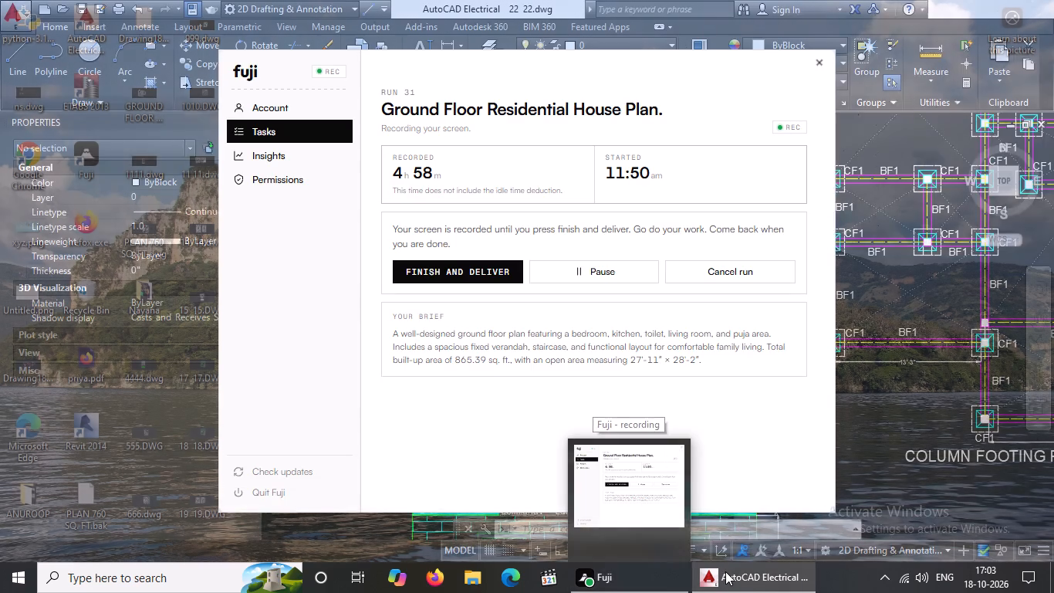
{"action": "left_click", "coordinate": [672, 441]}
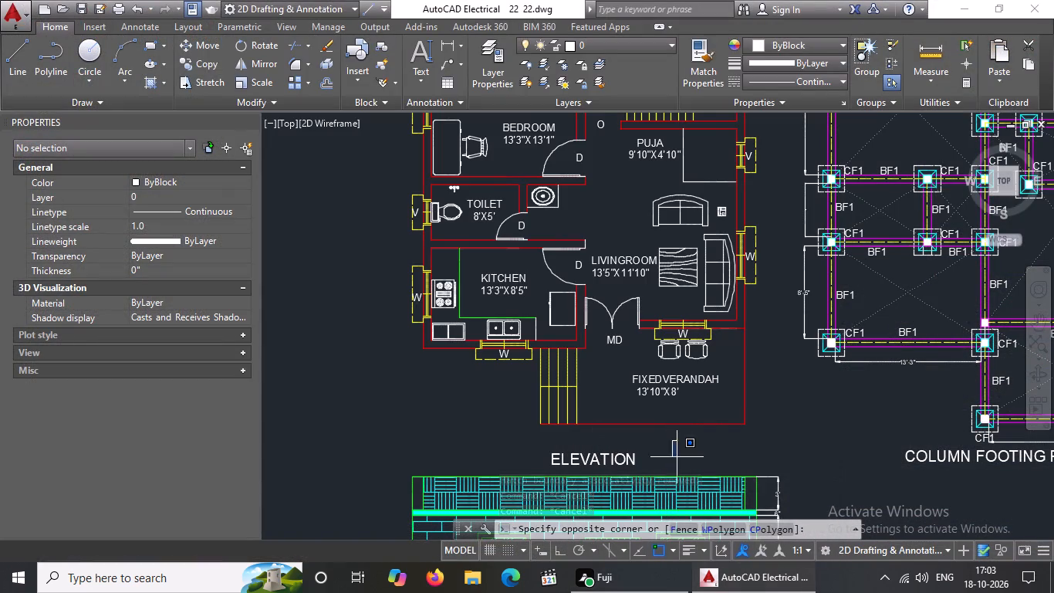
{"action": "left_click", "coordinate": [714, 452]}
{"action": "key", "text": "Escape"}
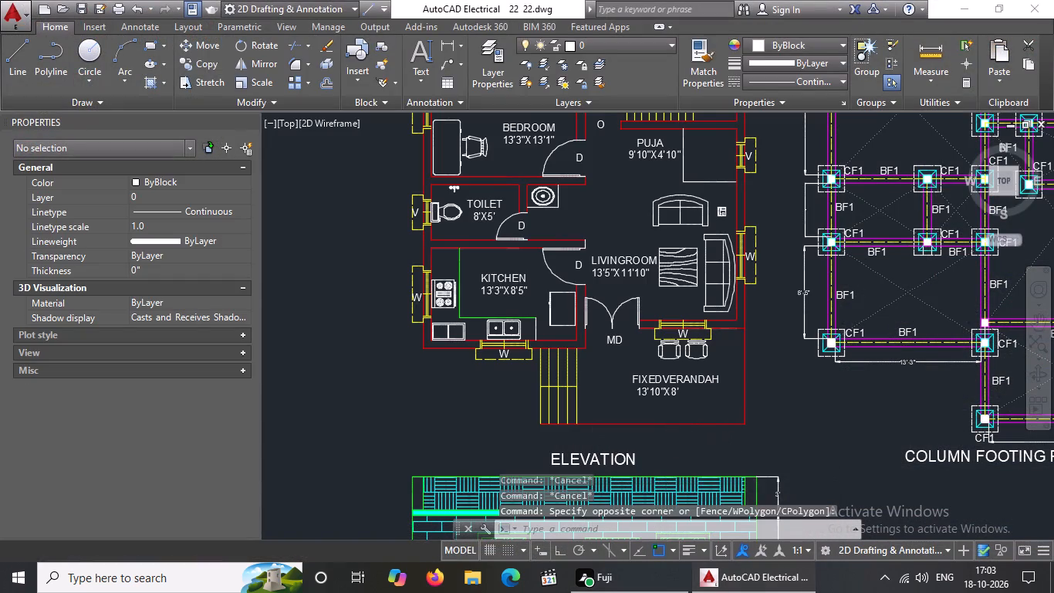
Modify the Standard dimension style's text to green with a yellow fill and a fraction height scale of 0.5.
{"action": "type", "text": "D"}
{"action": "key", "text": "space"}
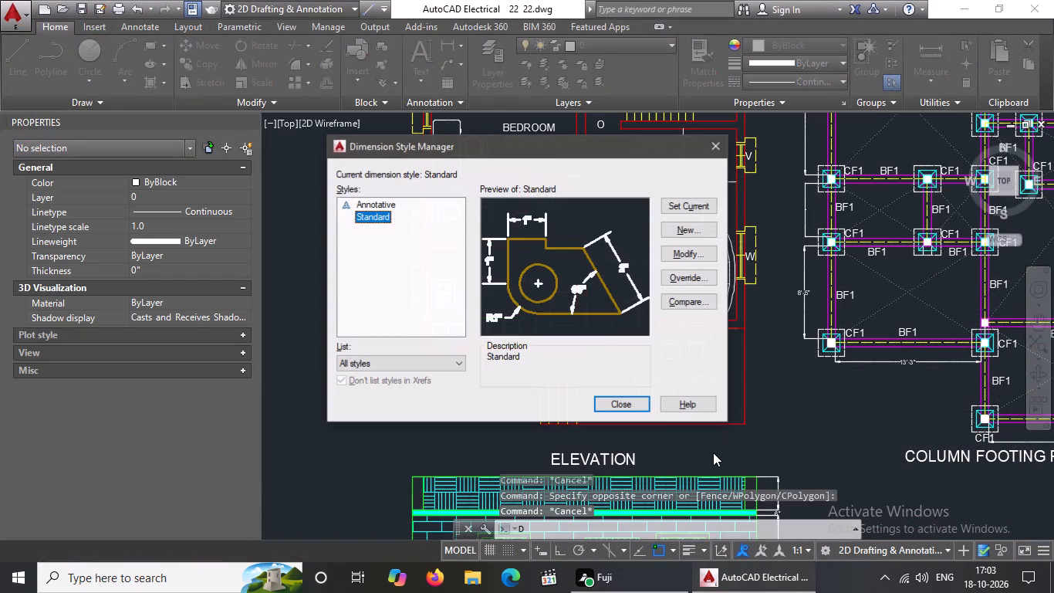
{"action": "left_click", "coordinate": [684, 254]}
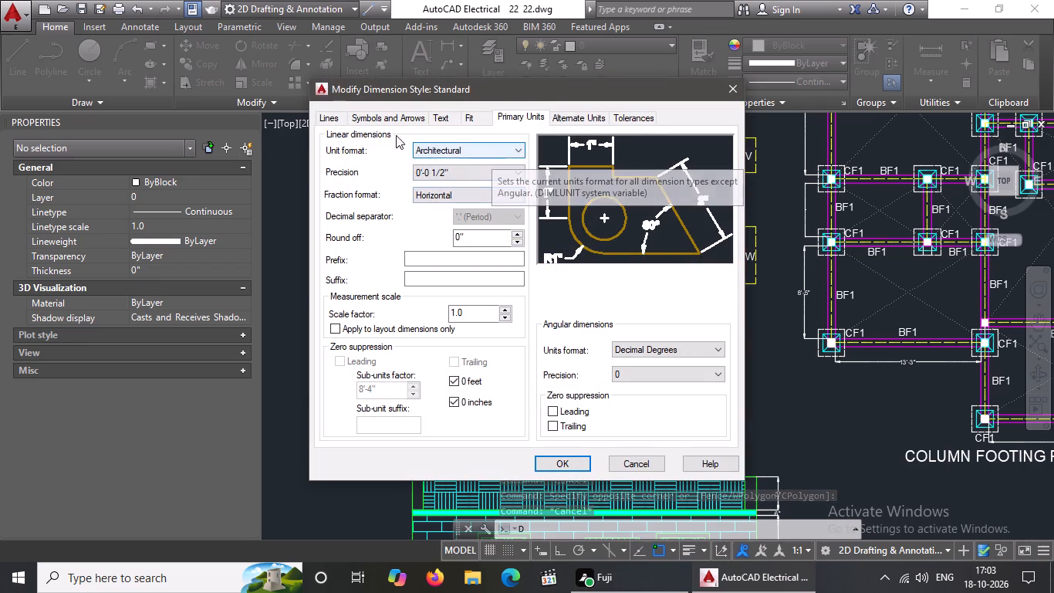
{"action": "left_click", "coordinate": [324, 114]}
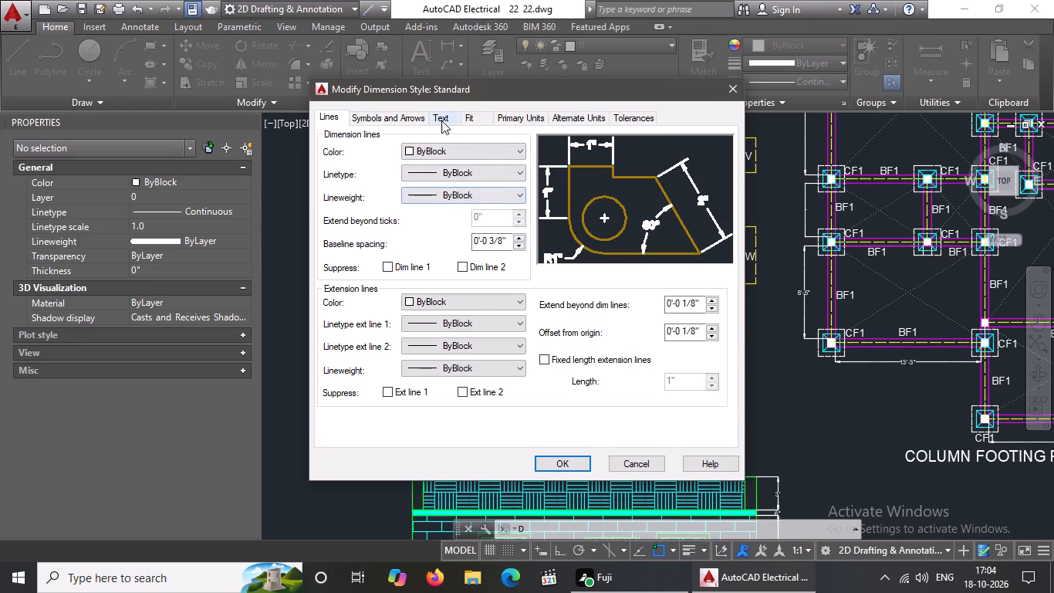
{"action": "left_click", "coordinate": [442, 119]}
{"action": "left_click", "coordinate": [470, 178]}
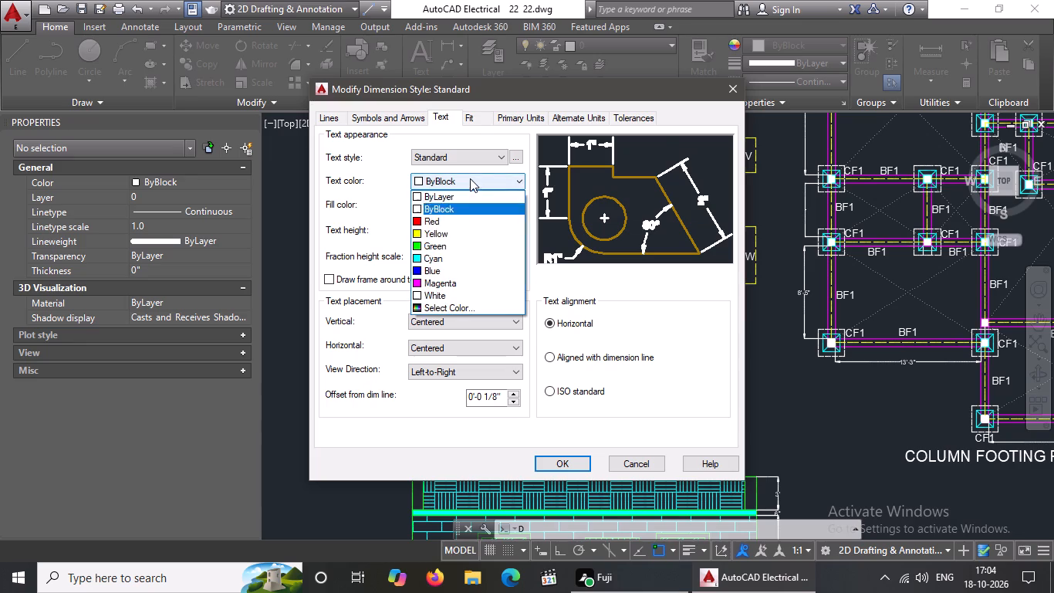
{"action": "left_click", "coordinate": [421, 247]}
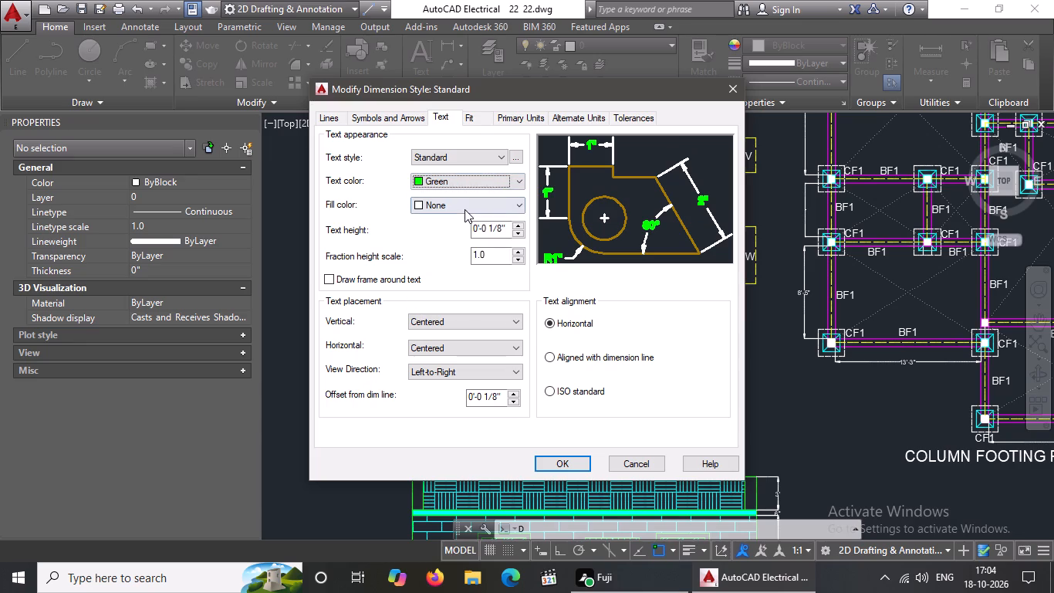
{"action": "left_click", "coordinate": [465, 208]}
{"action": "left_click", "coordinate": [434, 280]}
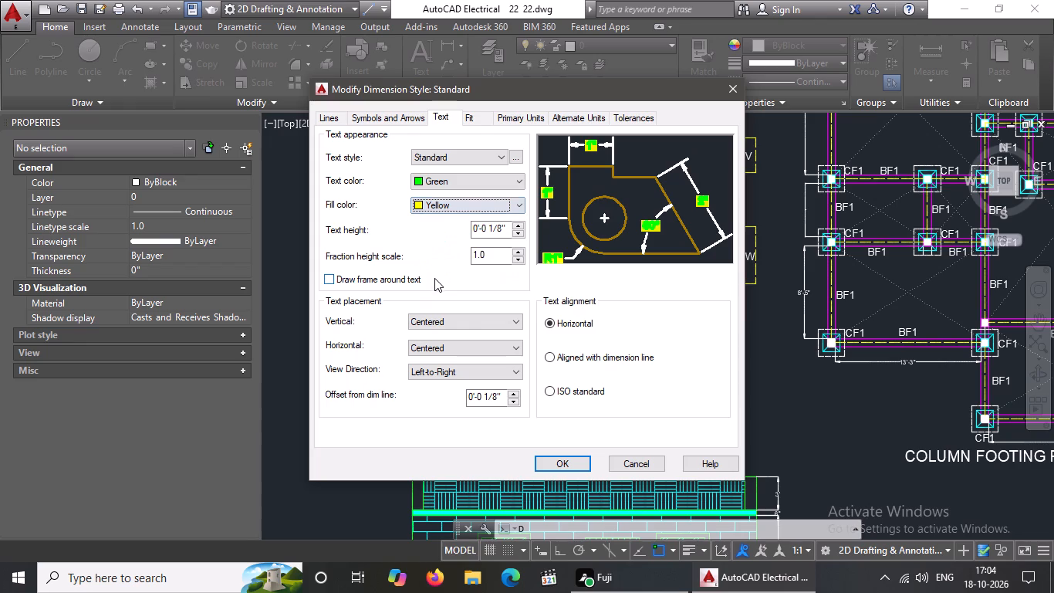
{"action": "scroll", "coordinate": [479, 248], "scroll_direction": "down", "scroll_amount": 1}
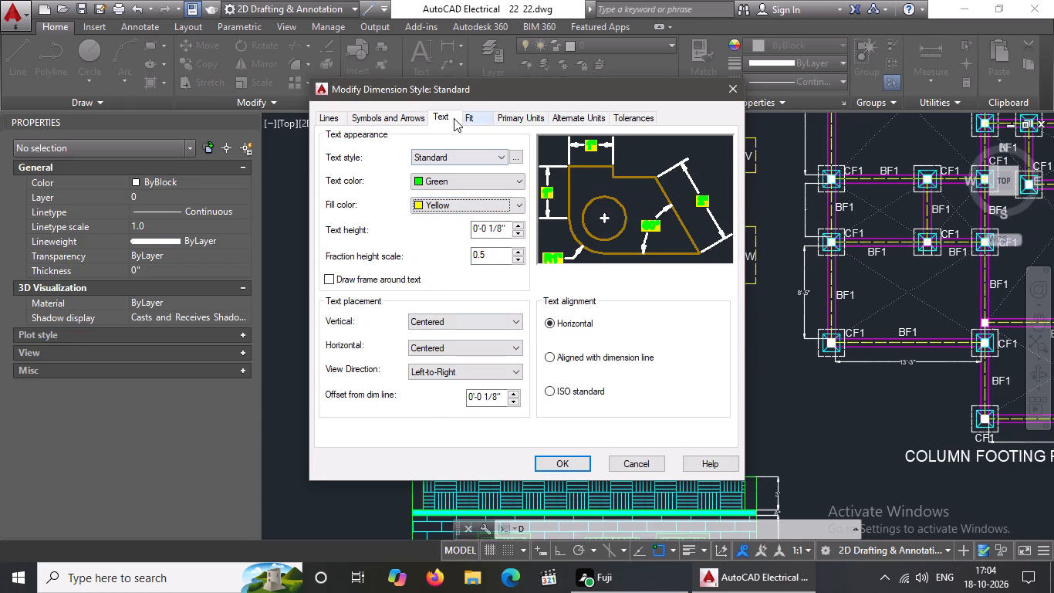
Set the Standard dimension style's extension lines to cyan and its dimension lines to magenta.
{"action": "left_click", "coordinate": [374, 117]}
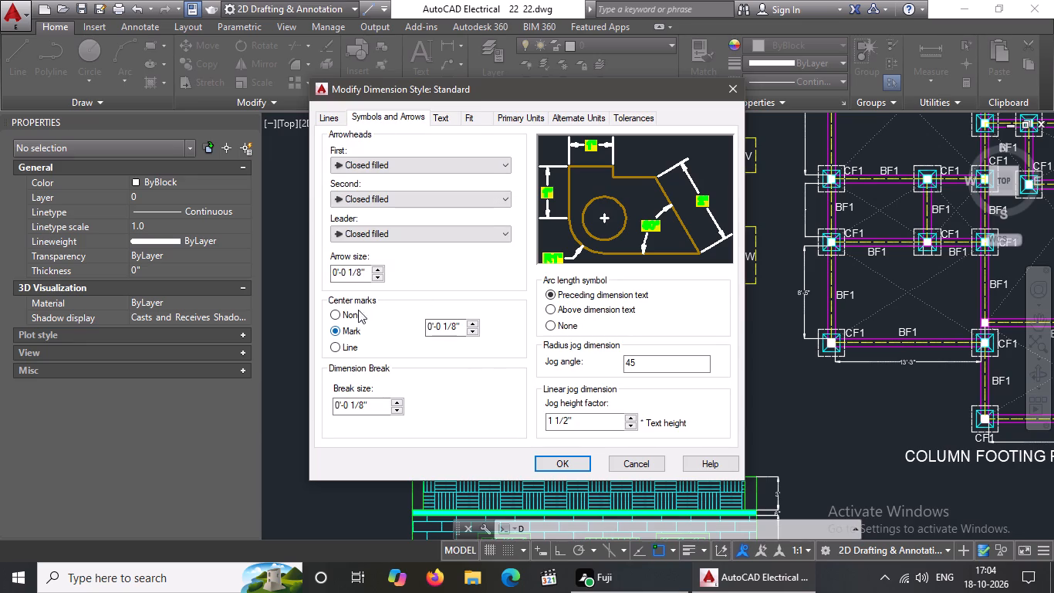
{"action": "left_click", "coordinate": [338, 118]}
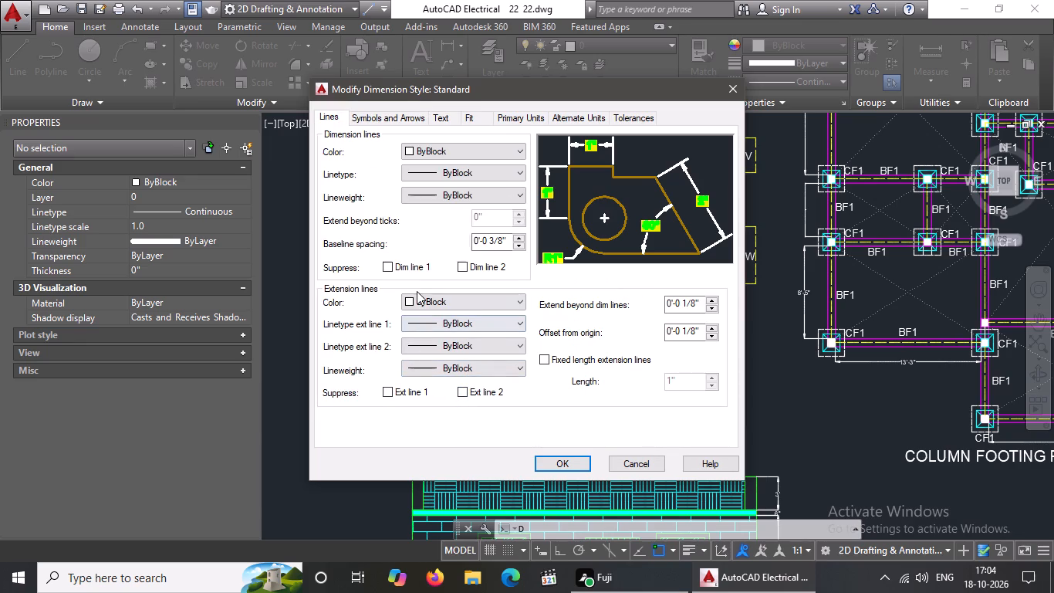
{"action": "left_click", "coordinate": [418, 299]}
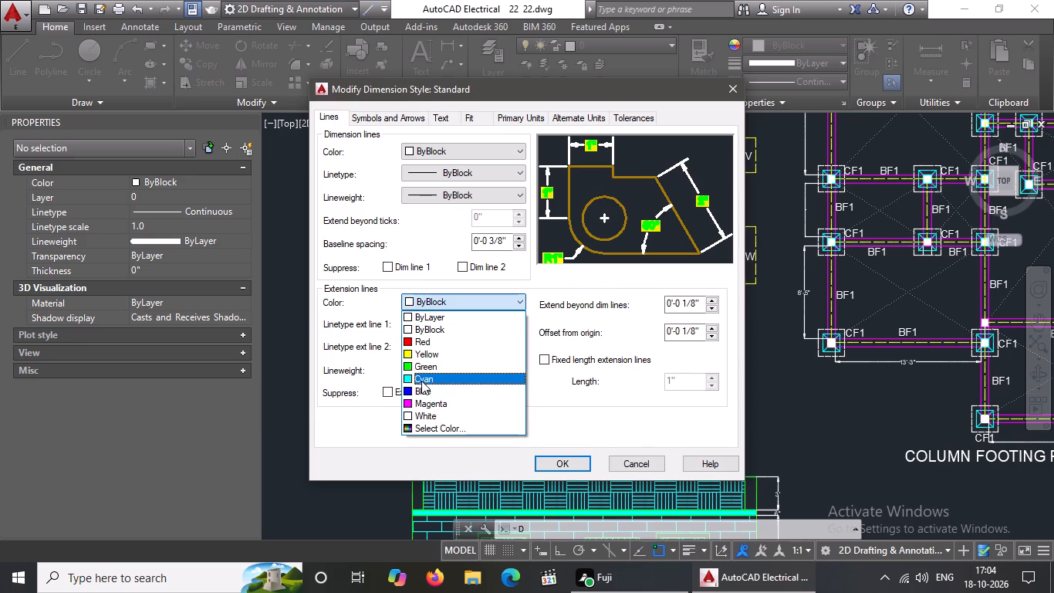
{"action": "left_click", "coordinate": [421, 381]}
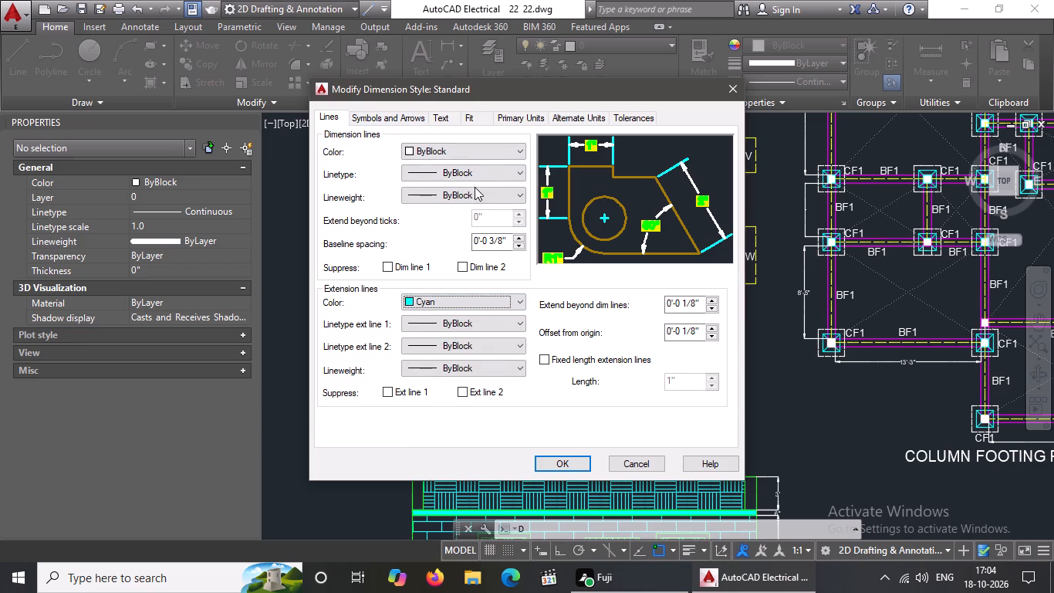
{"action": "left_click", "coordinate": [478, 155]}
{"action": "left_click", "coordinate": [451, 249]}
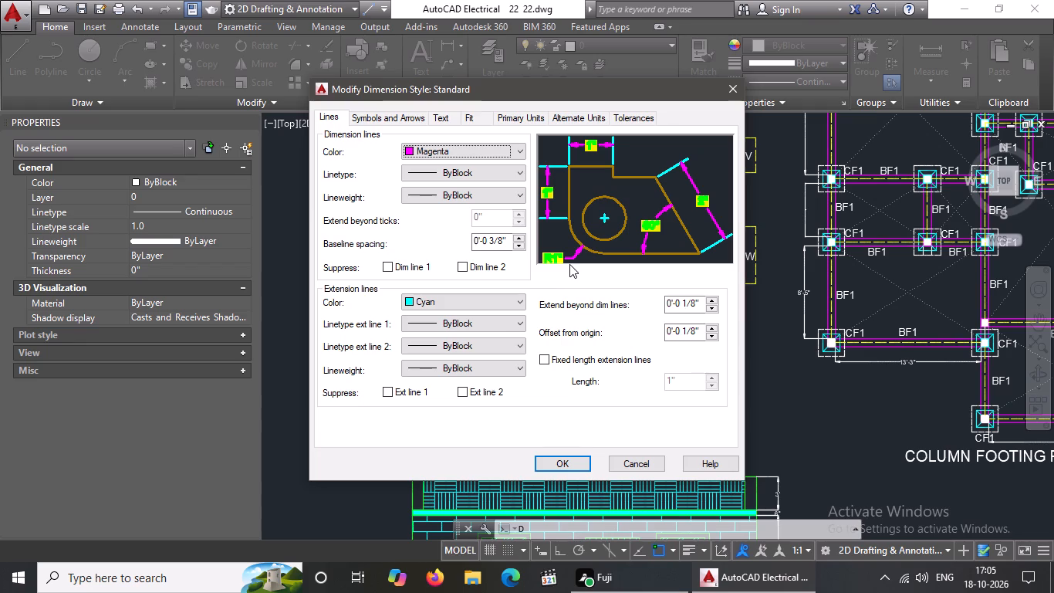
Change the style's dimension line colour to index colour 211.
{"action": "left_click", "coordinate": [523, 152]}
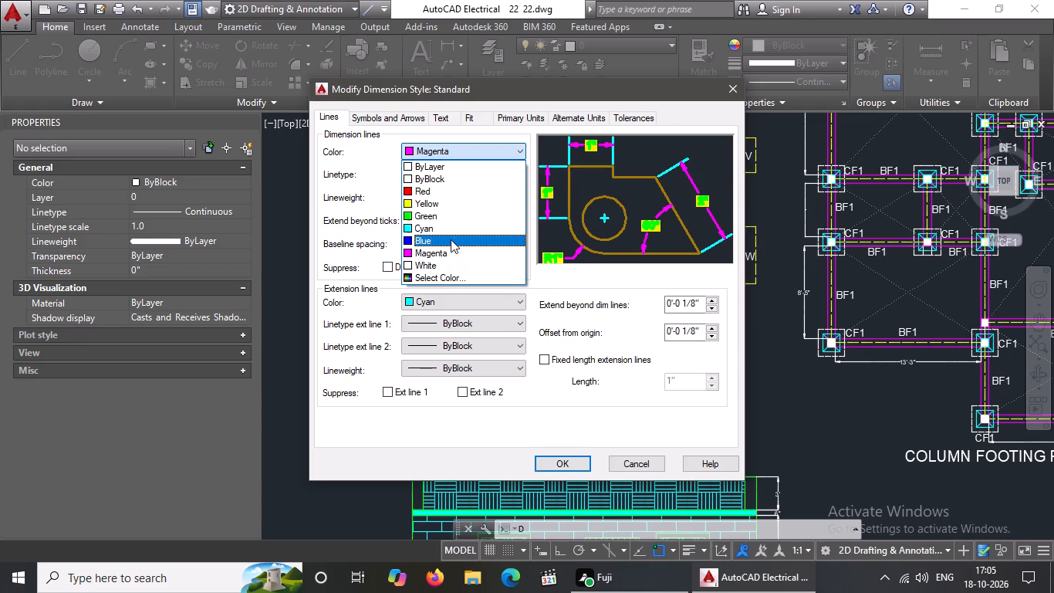
{"action": "left_click", "coordinate": [442, 280]}
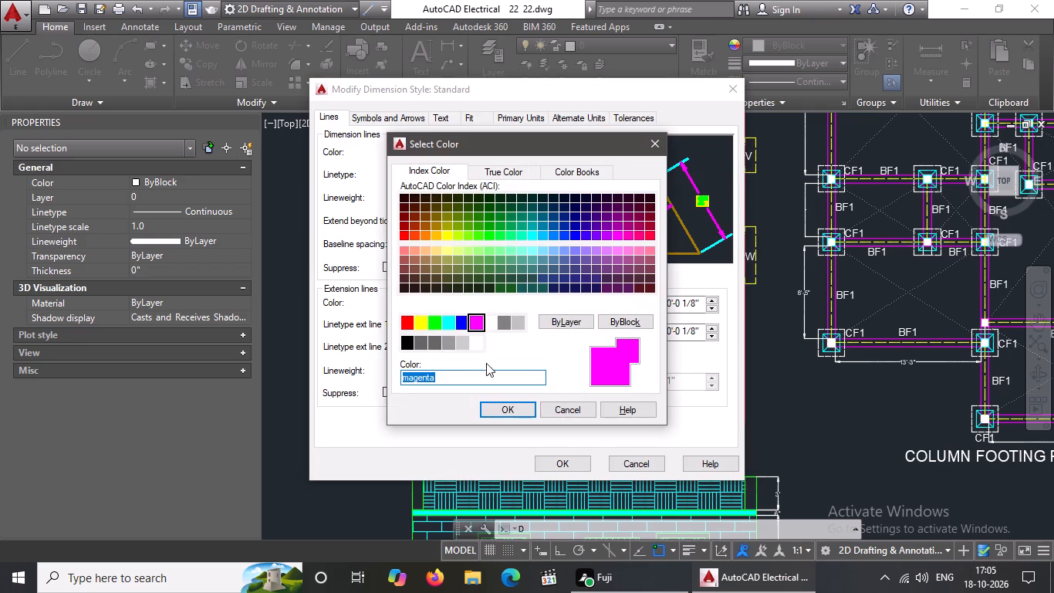
{"action": "left_click", "coordinate": [615, 250]}
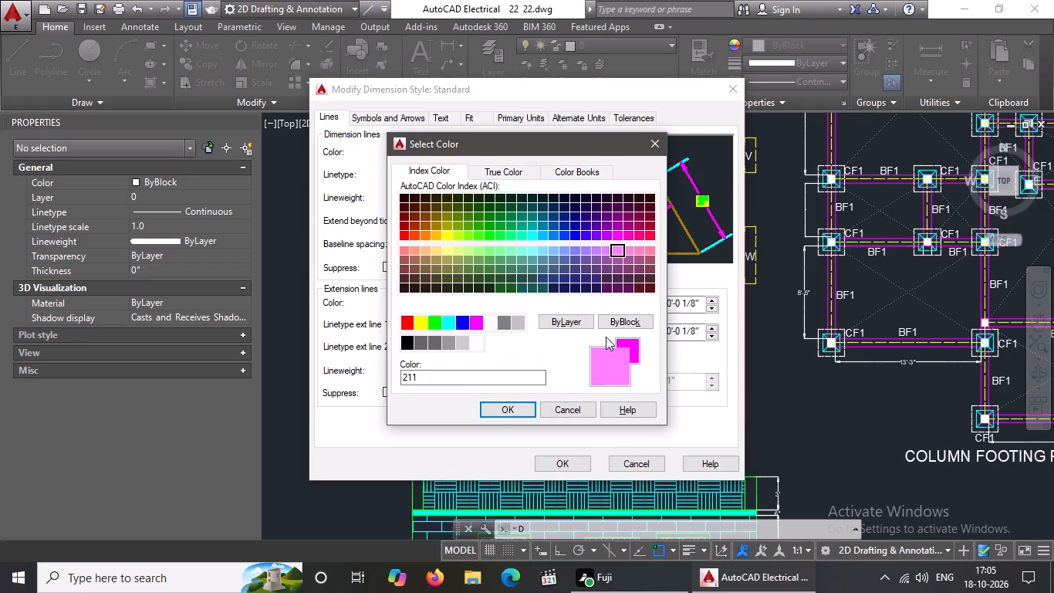
{"action": "left_click", "coordinate": [518, 410]}
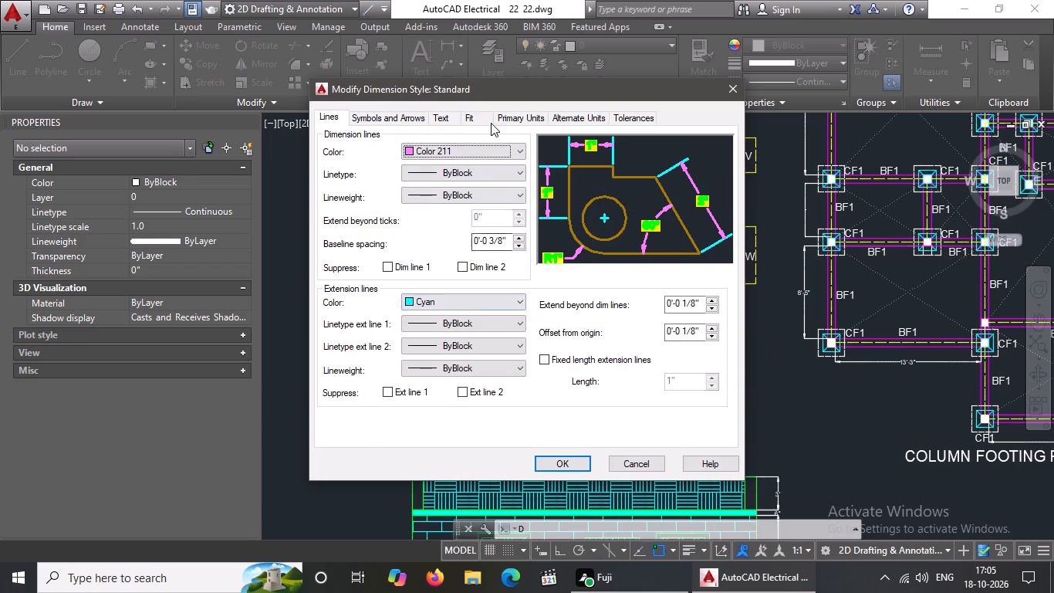
Change the dimension text fill to index colour 61, then apply the style changes and close the Dimension Style Manager.
{"action": "left_click", "coordinate": [444, 114]}
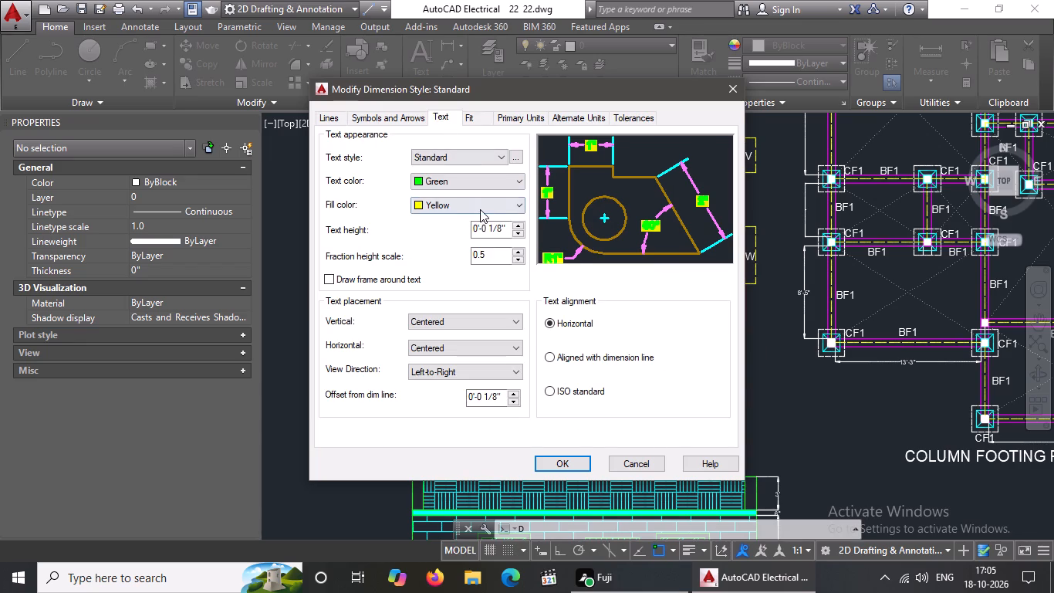
{"action": "left_click", "coordinate": [480, 208]}
{"action": "left_click", "coordinate": [449, 353]}
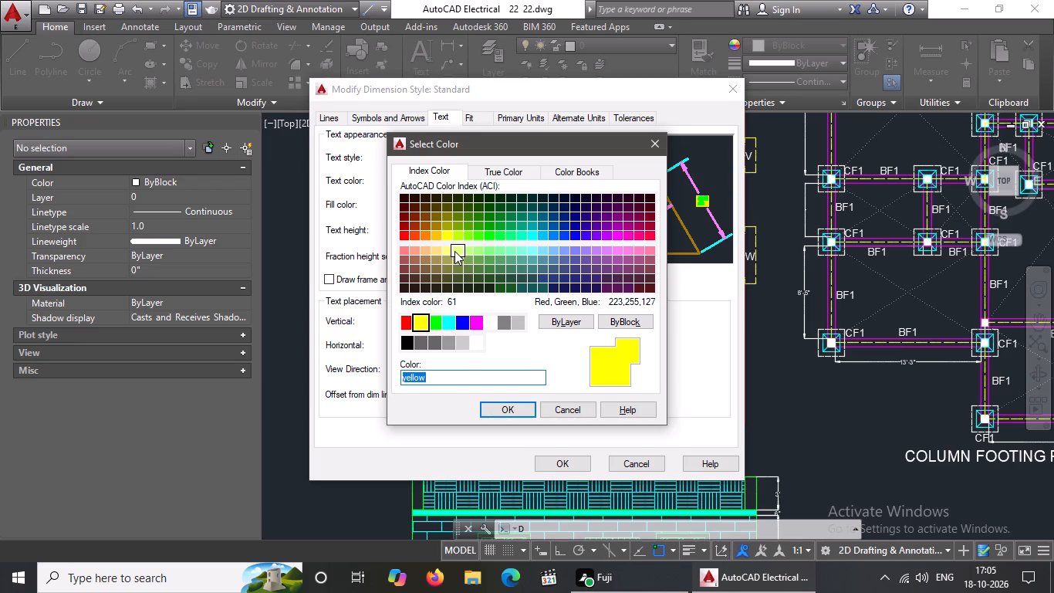
{"action": "left_click", "coordinate": [455, 250]}
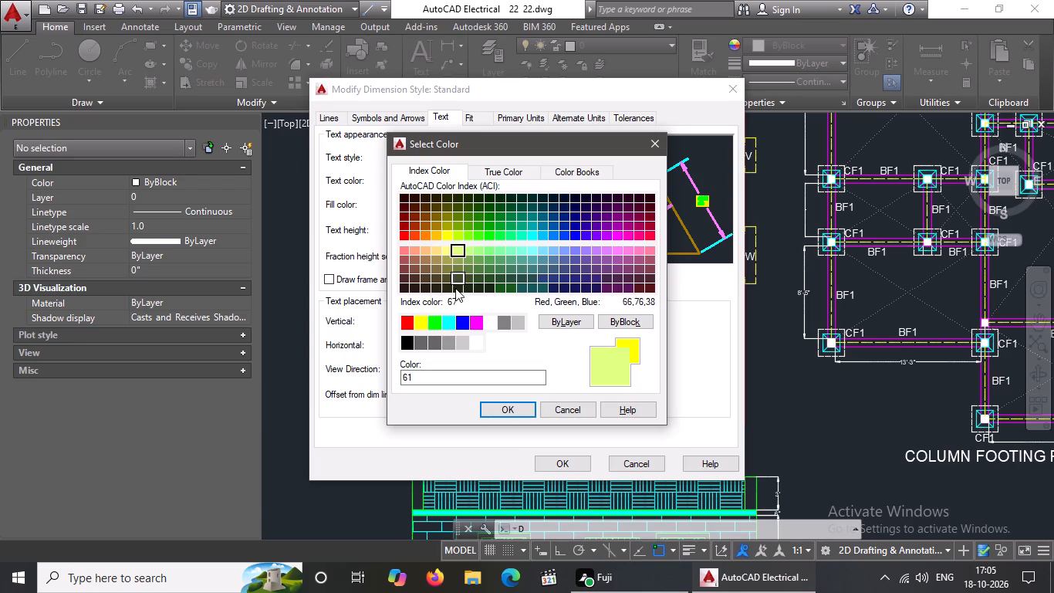
{"action": "left_click", "coordinate": [522, 404]}
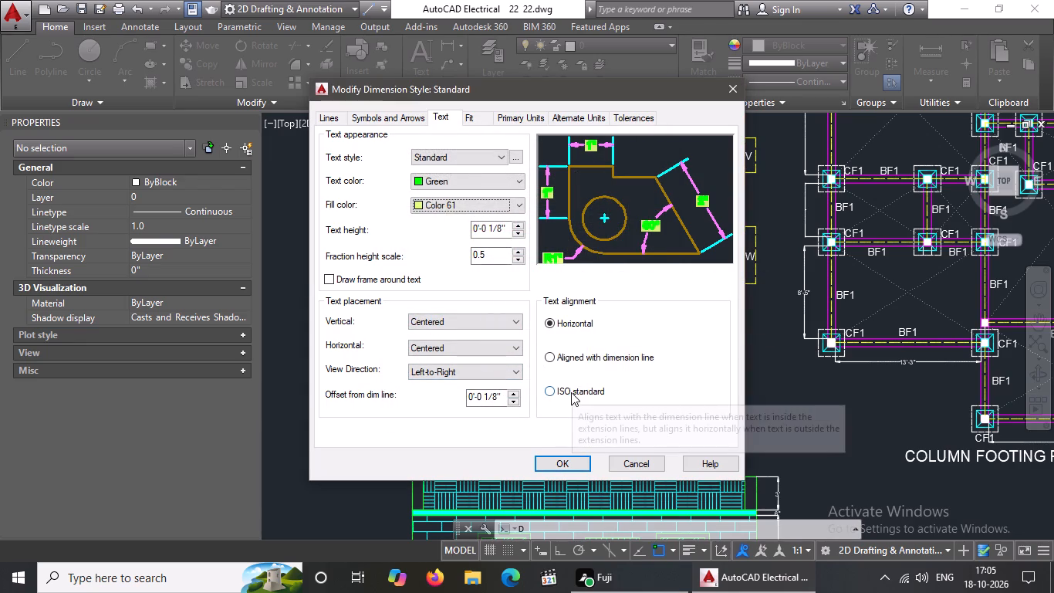
{"action": "left_click", "coordinate": [559, 464]}
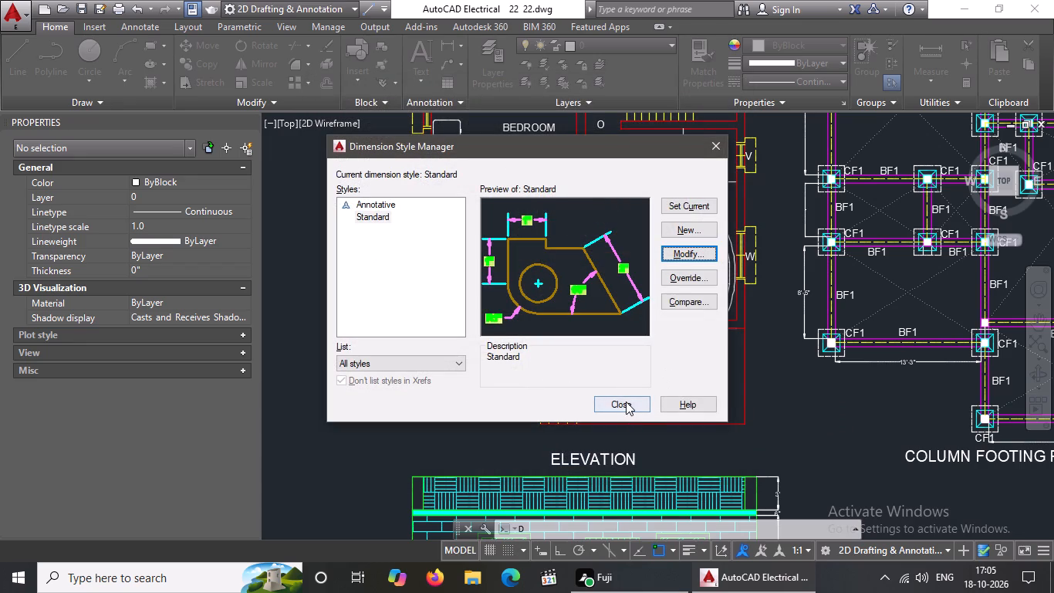
{"action": "left_click", "coordinate": [626, 402]}
Examine the recoloured dimensions on the column footing plan and along the side of the elevation.
{"action": "scroll", "coordinate": [630, 381], "scroll_direction": "down", "scroll_amount": 1}
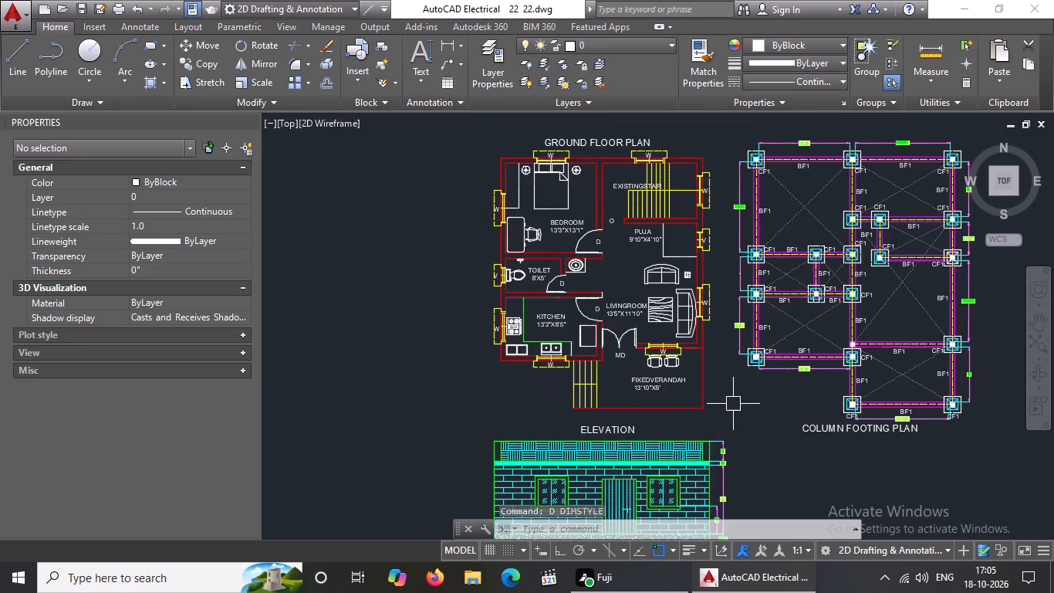
{"action": "middle_click_drag", "start_coordinate": [720, 363], "coordinate": [706, 334]}
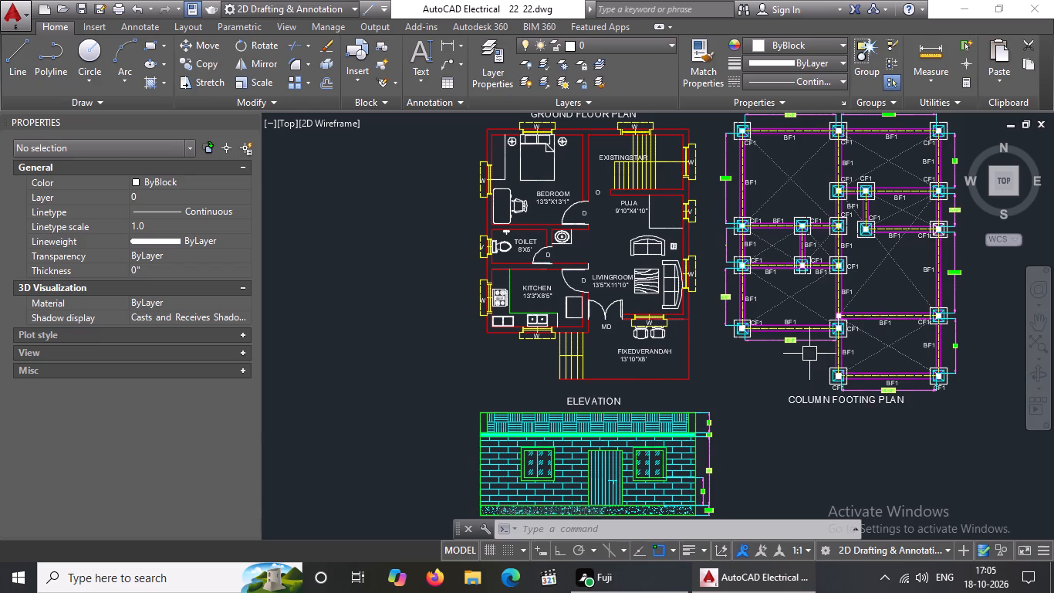
{"action": "scroll", "coordinate": [809, 354], "scroll_direction": "up", "scroll_amount": 2}
{"action": "scroll", "coordinate": [809, 347], "scroll_direction": "down", "scroll_amount": 2}
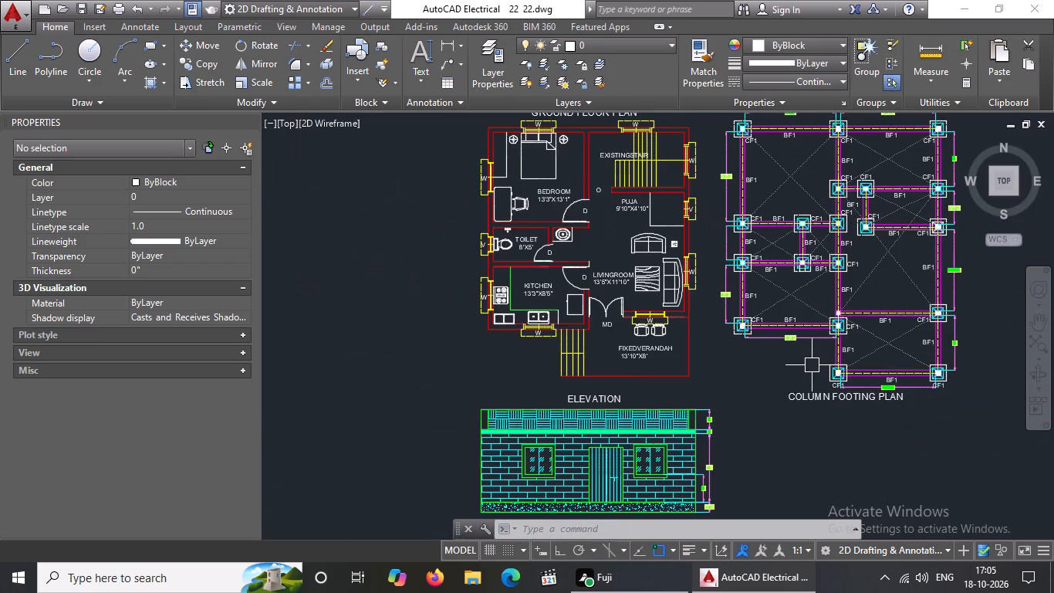
{"action": "scroll", "coordinate": [728, 513], "scroll_direction": "up", "scroll_amount": 2}
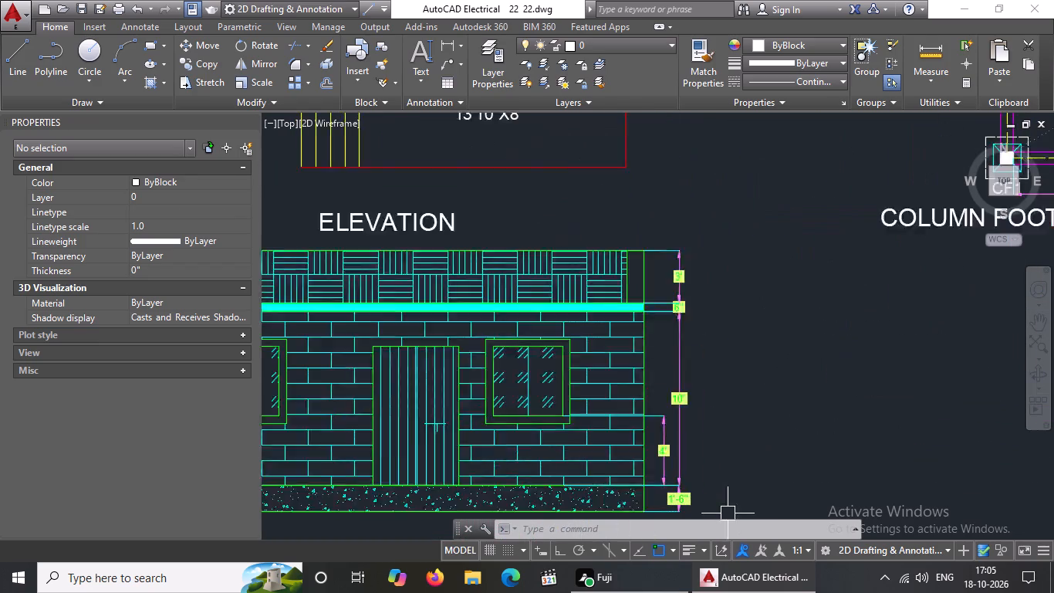
{"action": "scroll", "coordinate": [728, 513], "scroll_direction": "up", "scroll_amount": 1}
{"action": "scroll", "coordinate": [679, 450], "scroll_direction": "down", "scroll_amount": 1}
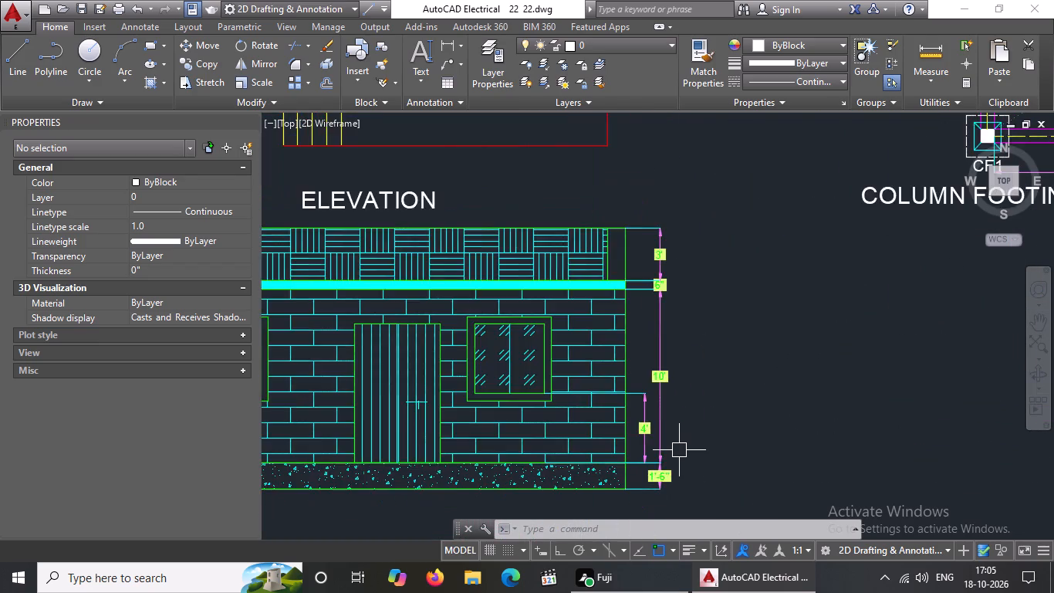
{"action": "scroll", "coordinate": [679, 450], "scroll_direction": "down", "scroll_amount": 2}
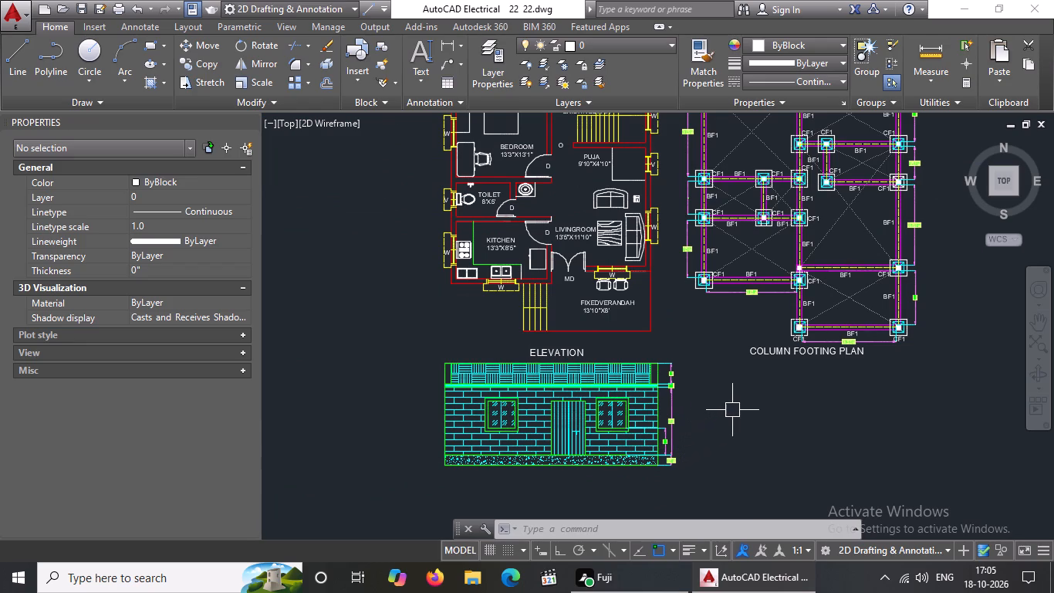
{"action": "scroll", "coordinate": [738, 409], "scroll_direction": "up", "scroll_amount": 1}
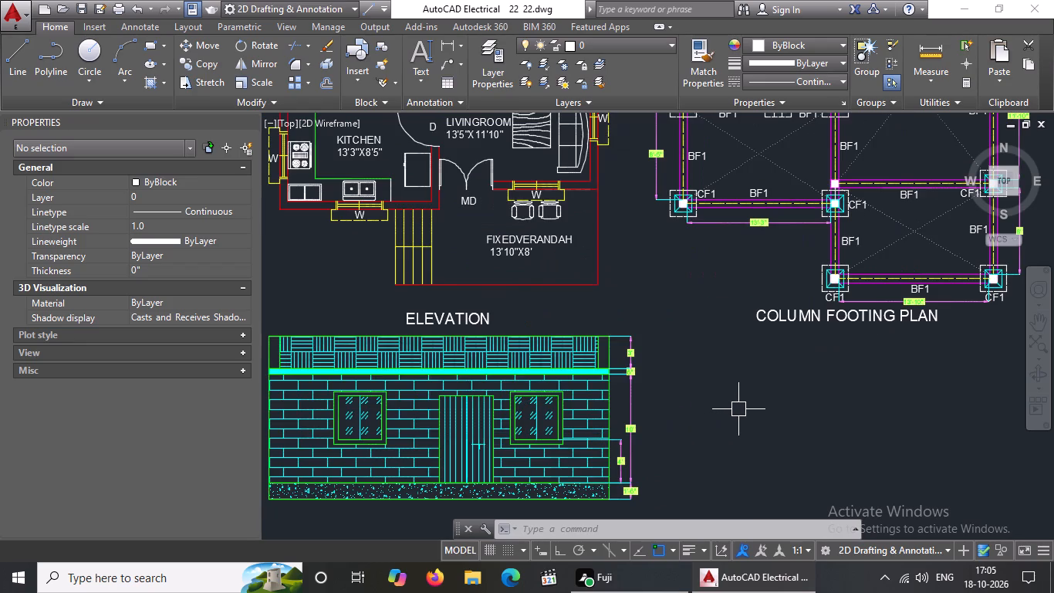
{"action": "scroll", "coordinate": [673, 416], "scroll_direction": "down", "scroll_amount": 2}
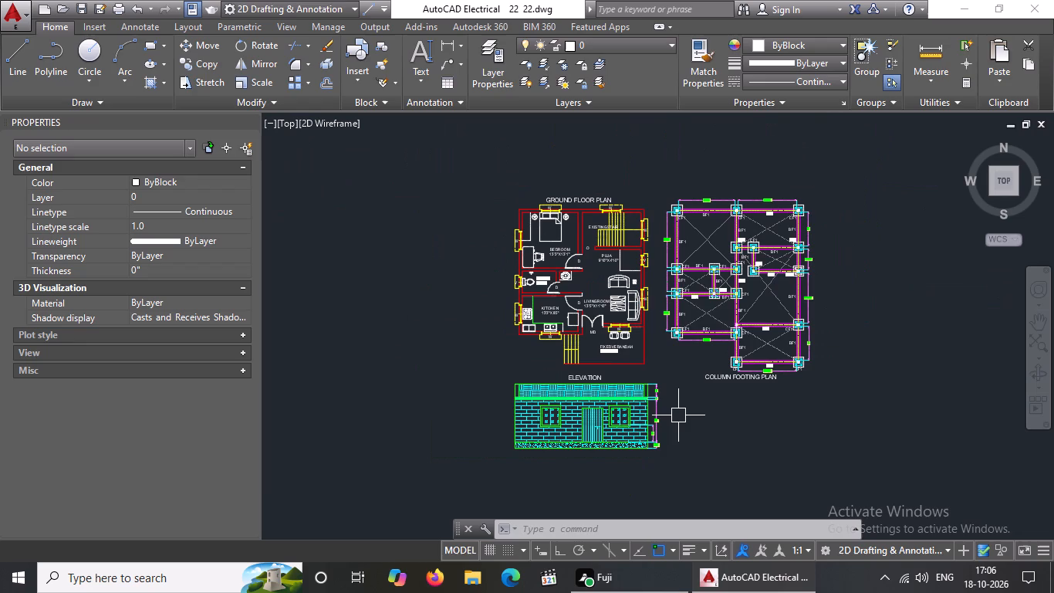
Change the colour of the queen bed block in the ground floor plan's bedroom to cyan.
{"action": "scroll", "coordinate": [568, 276], "scroll_direction": "up", "scroll_amount": 2}
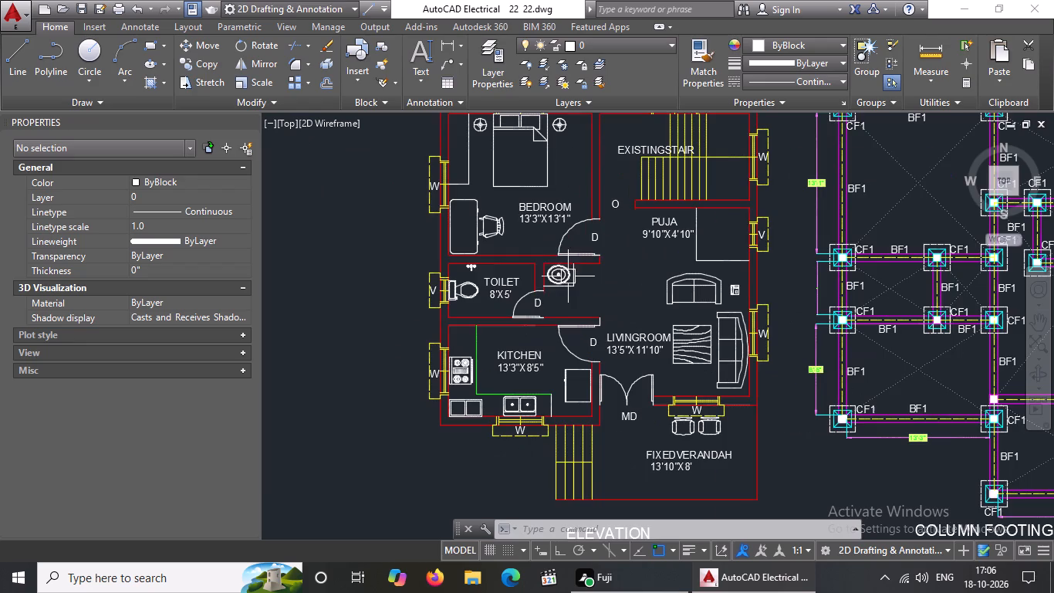
{"action": "left_click", "coordinate": [510, 184]}
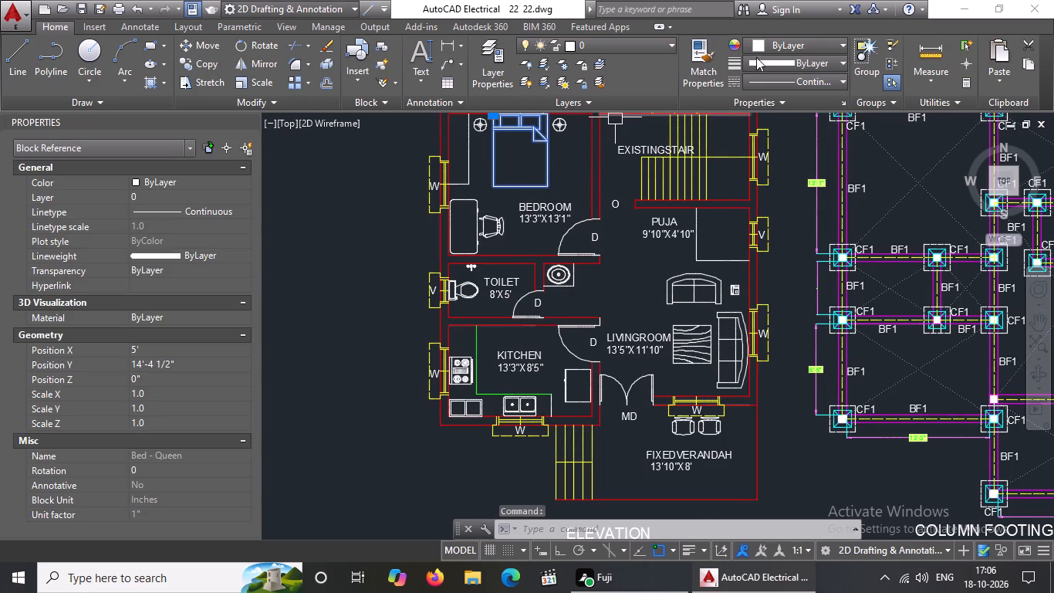
{"action": "left_click", "coordinate": [784, 43]}
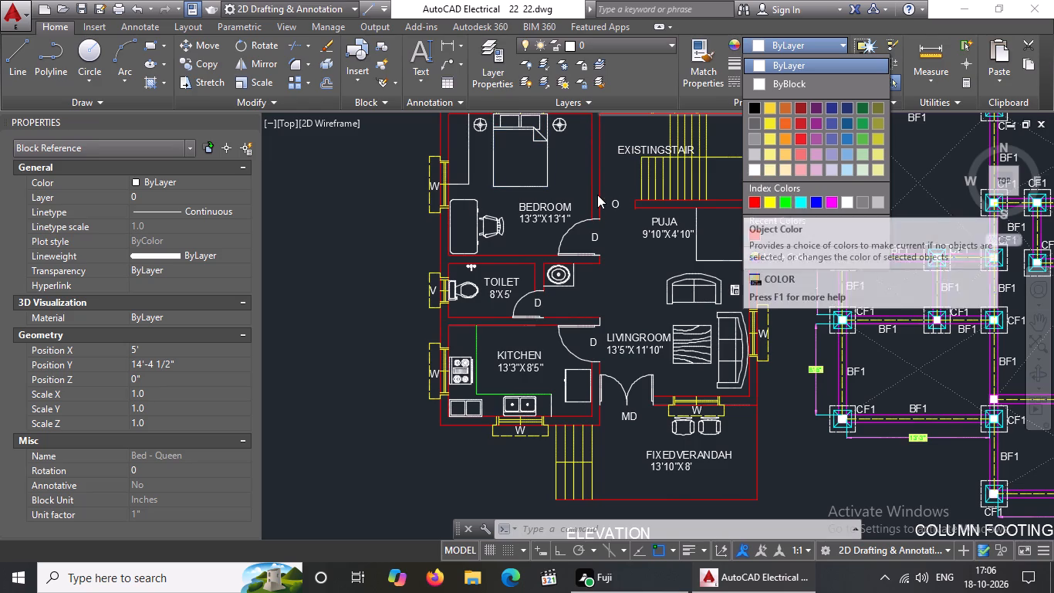
{"action": "key", "text": "Escape"}
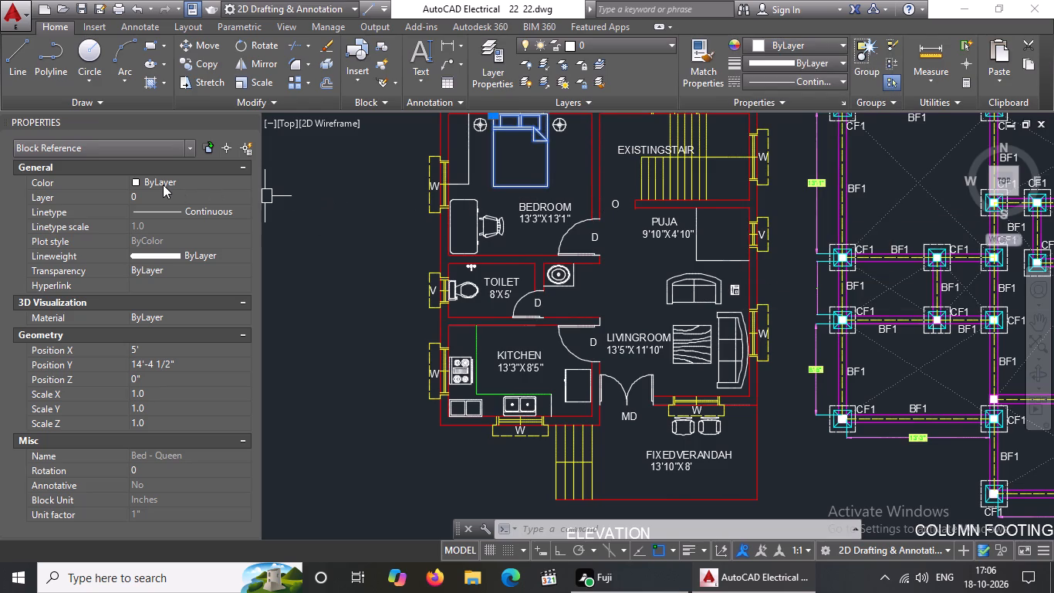
{"action": "left_click", "coordinate": [173, 177]}
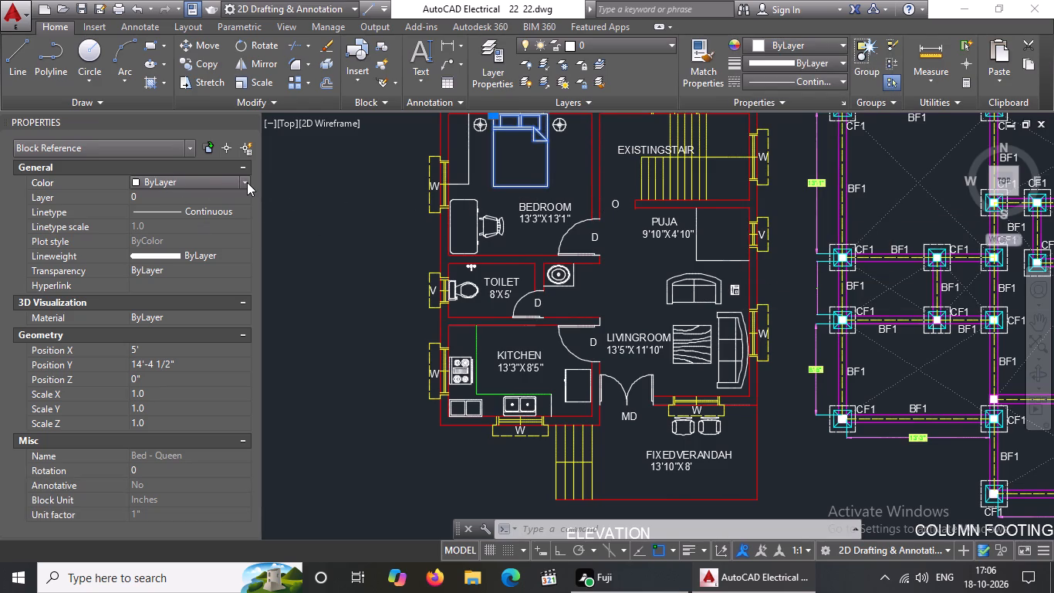
{"action": "left_click", "coordinate": [247, 182]}
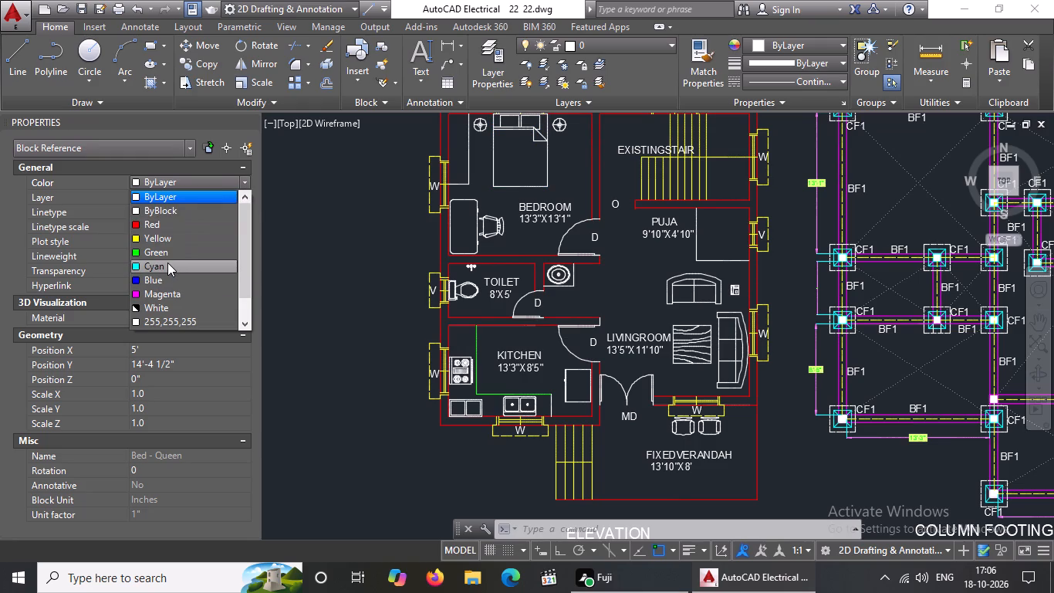
{"action": "left_click", "coordinate": [167, 263]}
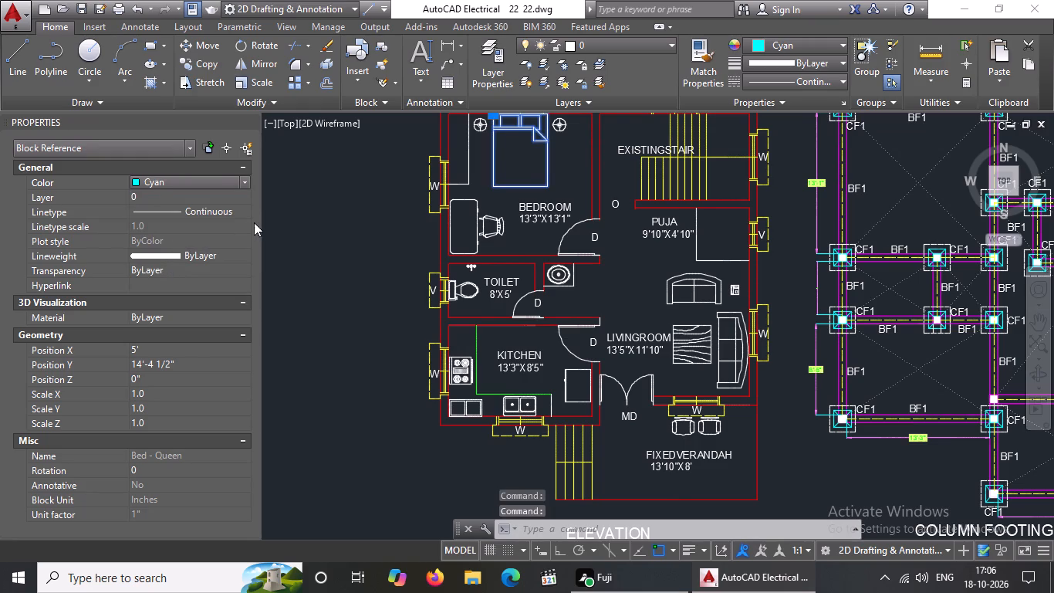
{"action": "key", "text": "Return"}
{"action": "key", "text": "Escape"}
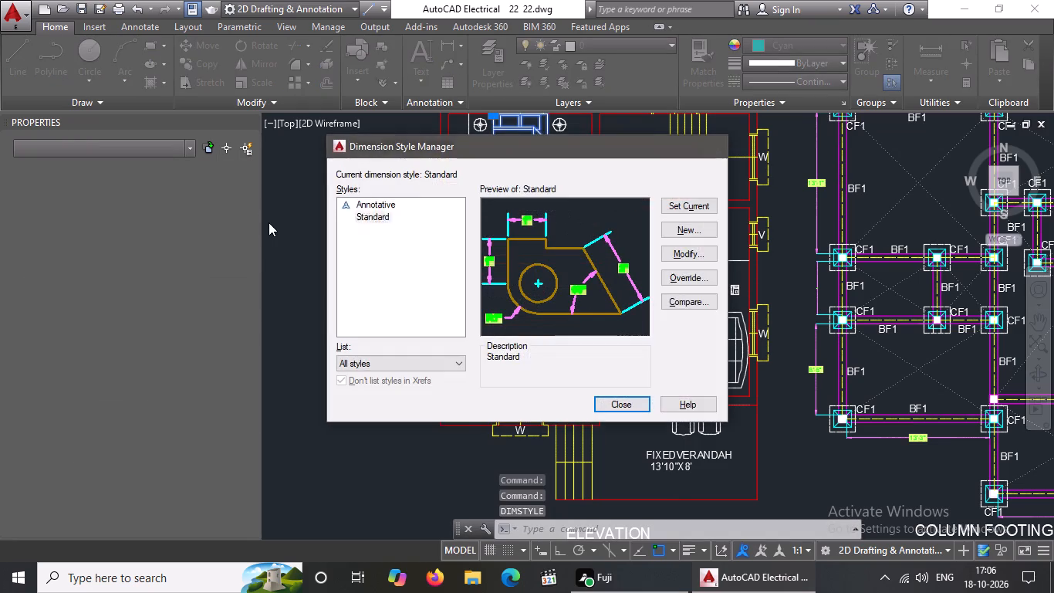
{"action": "key", "text": "Escape"}
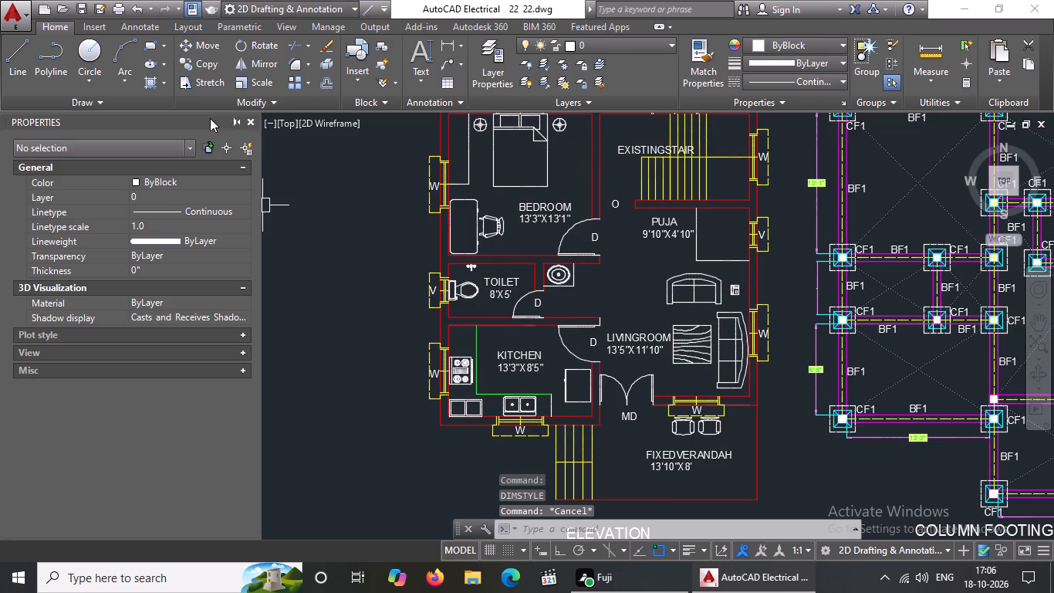
Close the Properties palette to free the full drawing area for the two plans and the elevation.
{"action": "left_click", "coordinate": [248, 124]}
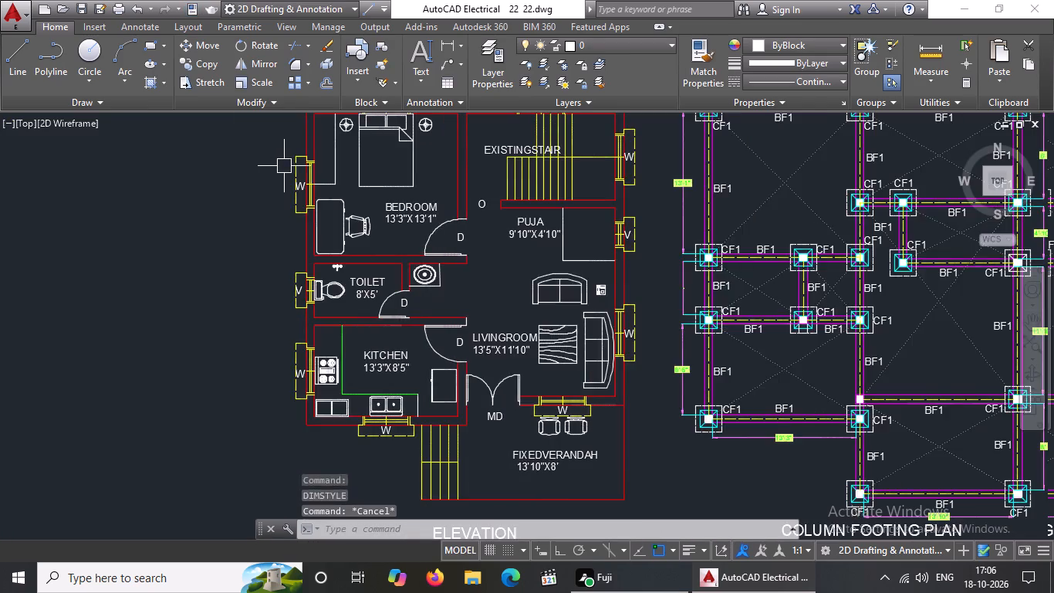
{"action": "scroll", "coordinate": [284, 166], "scroll_direction": "down", "scroll_amount": 1}
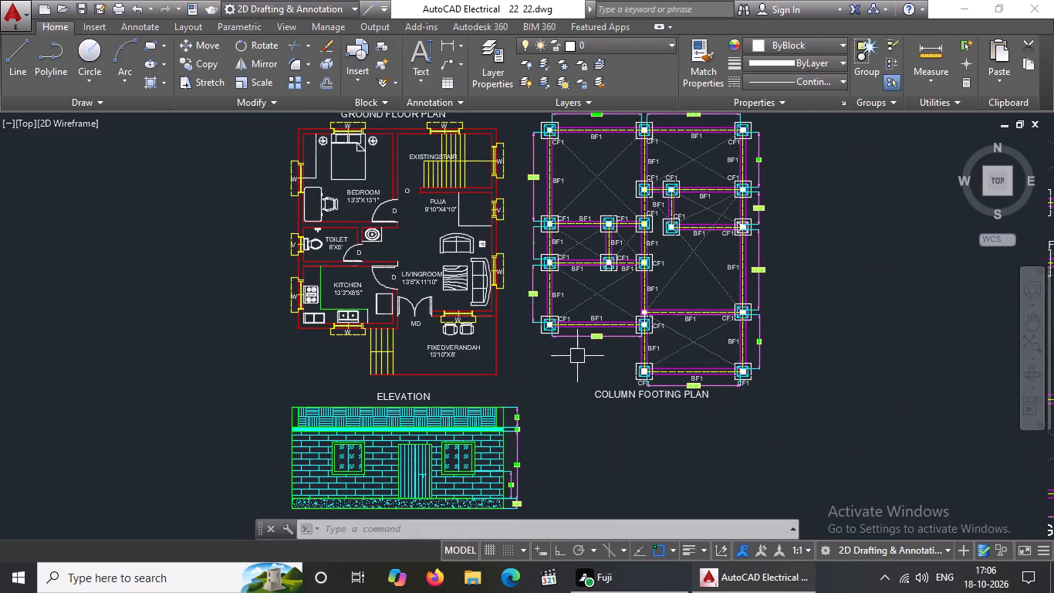
{"action": "scroll", "coordinate": [579, 355], "scroll_direction": "down", "scroll_amount": 1}
{"action": "middle_click_drag", "start_coordinate": [554, 348], "coordinate": [509, 327]}
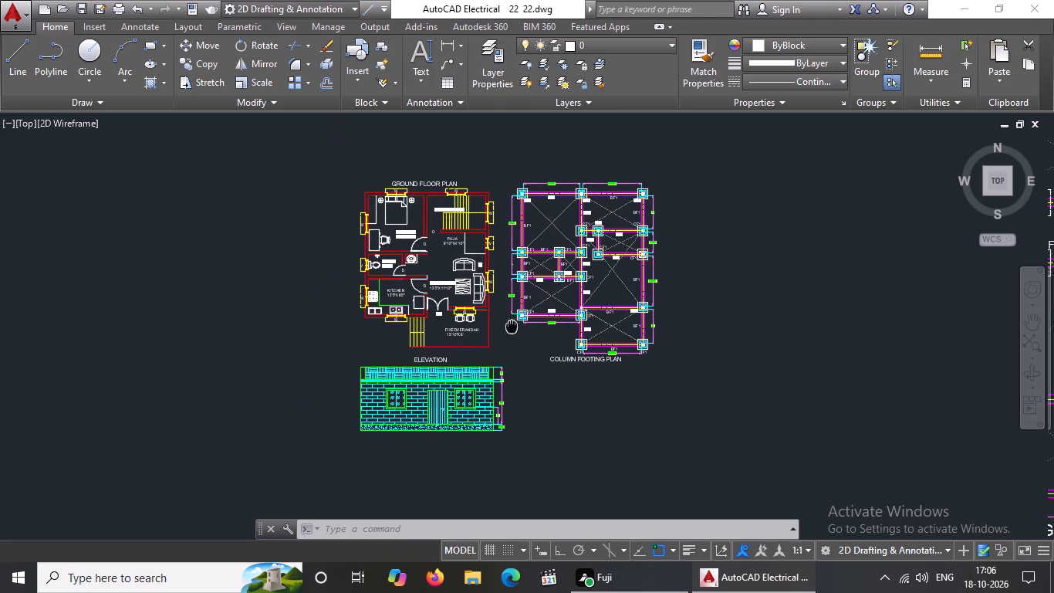
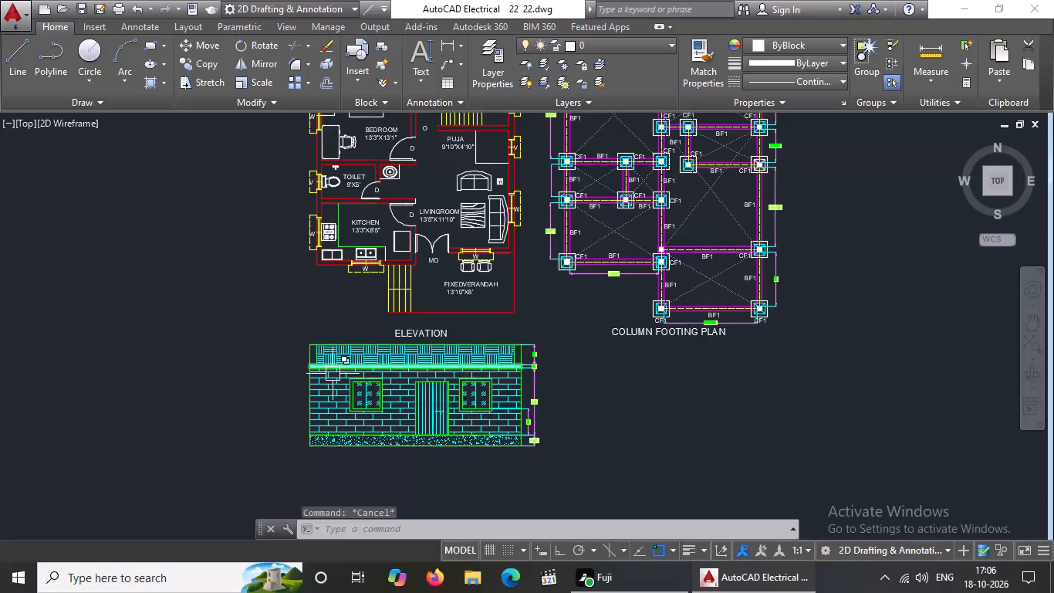
Draw vertical construction lines (XLINE) through the outer and inner corners of the kitchen's outer side wall in the ground floor plan.
{"action": "key", "text": "x"}
{"action": "key", "text": "l"}
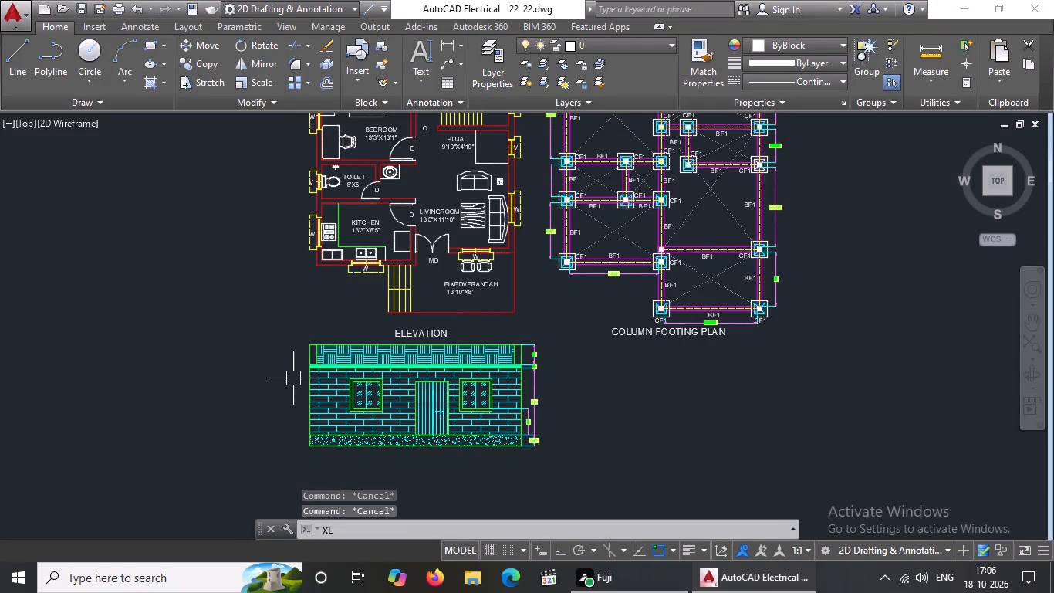
{"action": "key", "text": "space"}
{"action": "type", "text": "V"}
{"action": "key", "text": "space"}
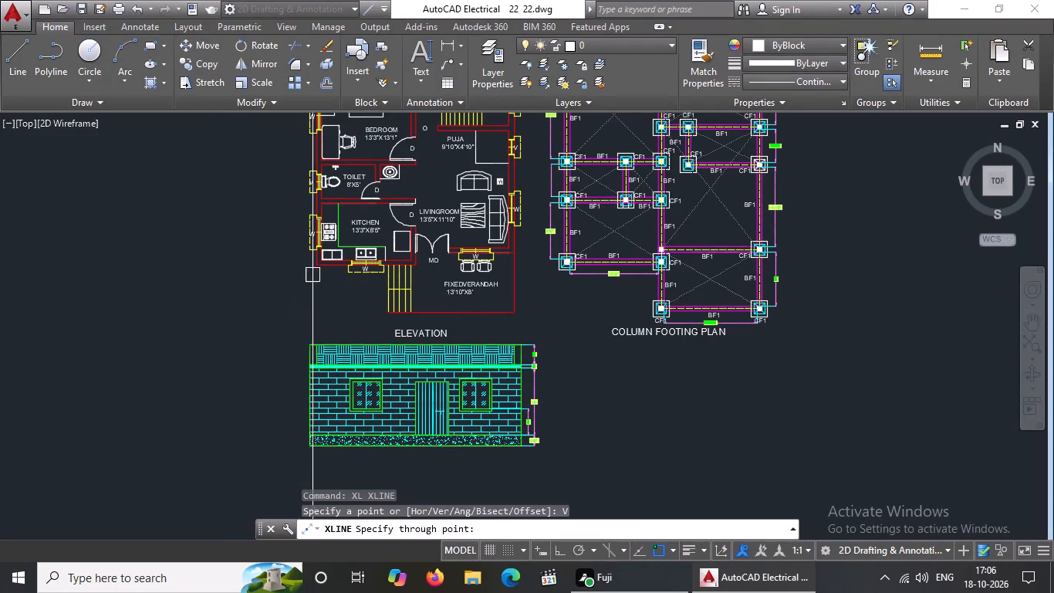
{"action": "middle_click_drag", "start_coordinate": [315, 268], "coordinate": [303, 359]}
{"action": "scroll", "coordinate": [299, 350], "scroll_direction": "up", "scroll_amount": 3}
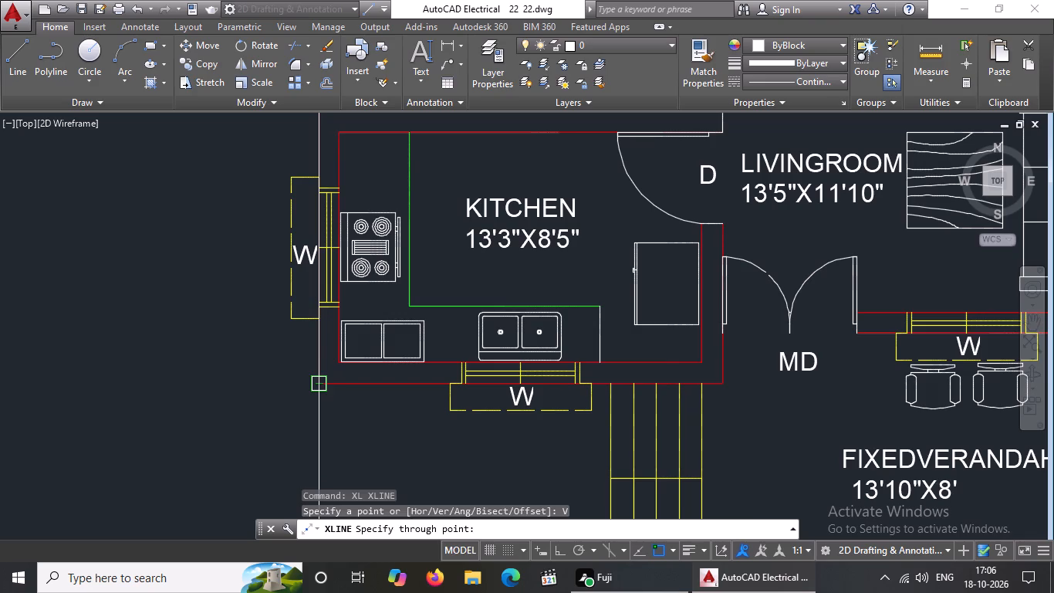
{"action": "left_click", "coordinate": [318, 385]}
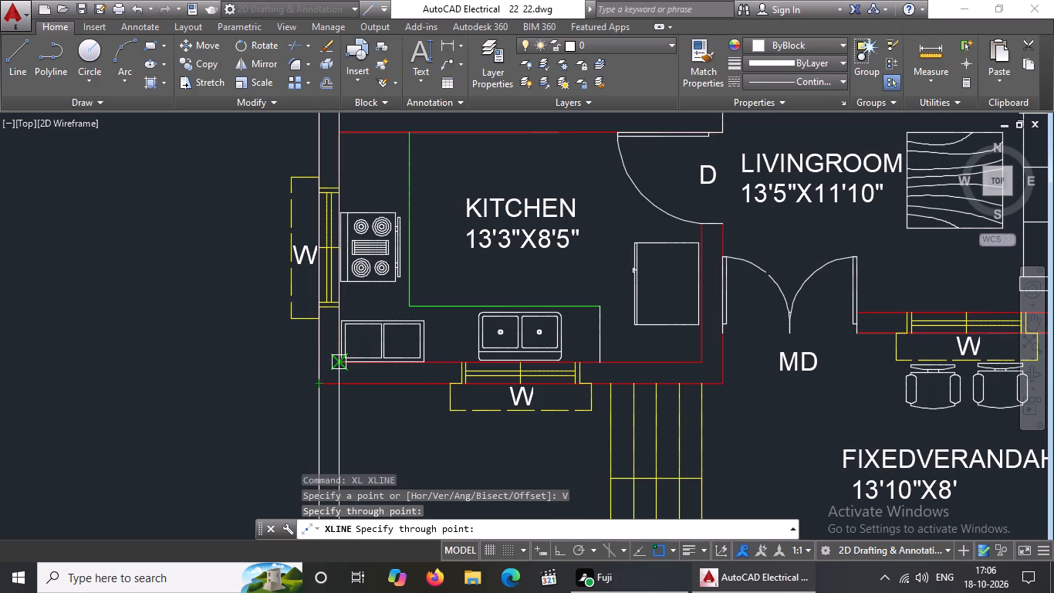
{"action": "left_click", "coordinate": [339, 361]}
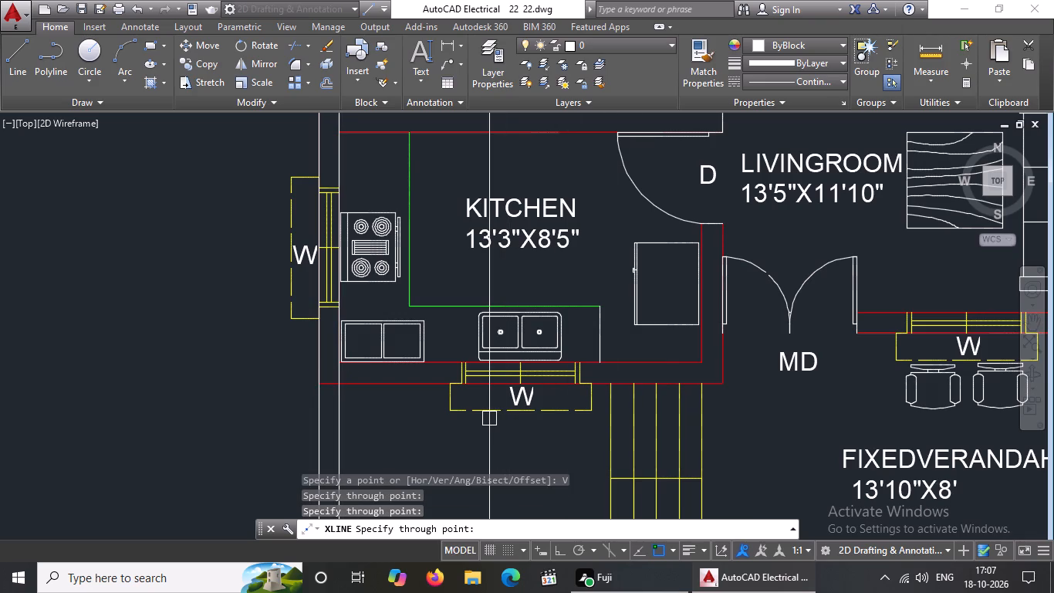
Add six vertical construction lines through the kitchen front window: both outer sunshade edges and both edges of each side frame.
{"action": "scroll", "coordinate": [431, 403], "scroll_direction": "down", "scroll_amount": 3}
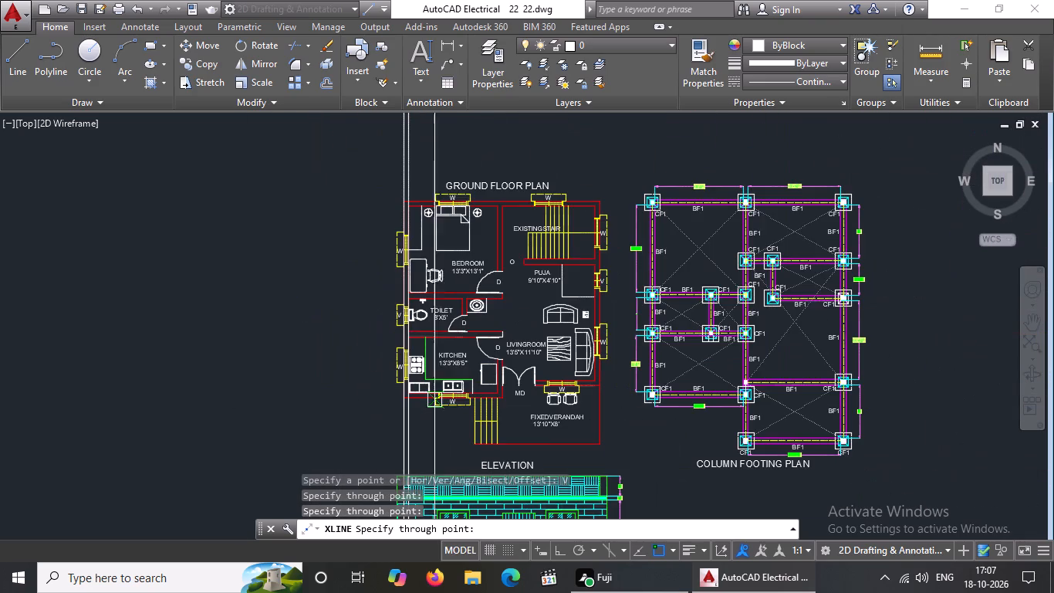
{"action": "middle_click_drag", "start_coordinate": [447, 427], "coordinate": [498, 281]}
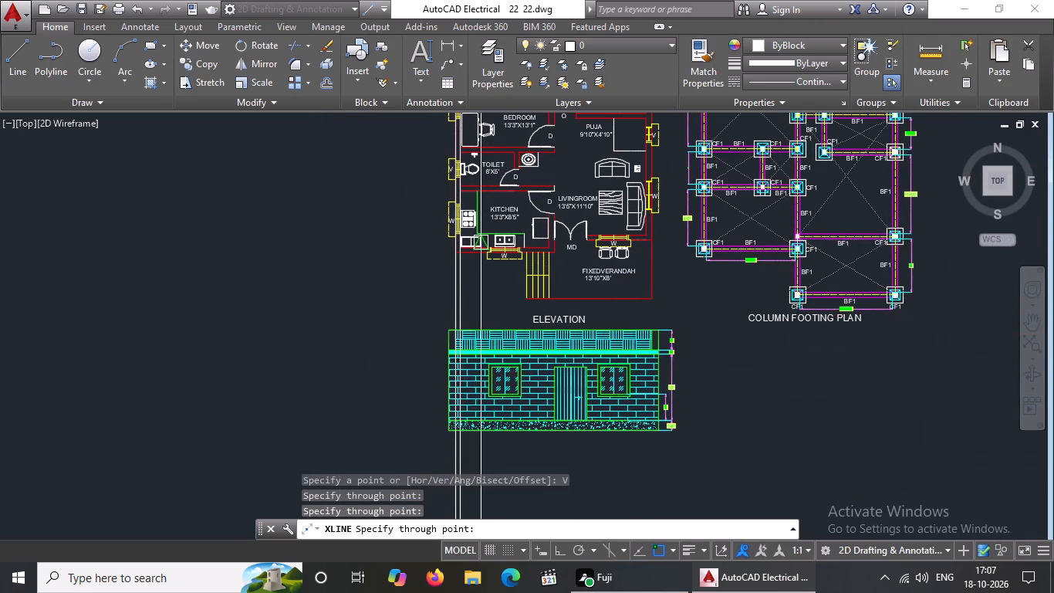
{"action": "middle_click_drag", "start_coordinate": [476, 248], "coordinate": [434, 391]}
{"action": "scroll", "coordinate": [436, 415], "scroll_direction": "up", "scroll_amount": 3}
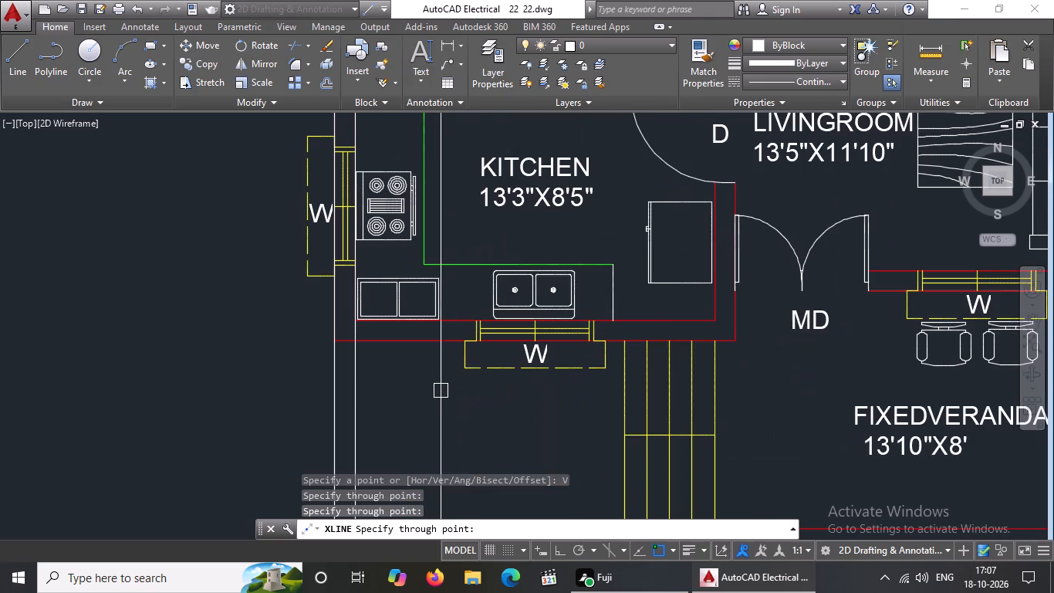
{"action": "left_click", "coordinate": [467, 341]}
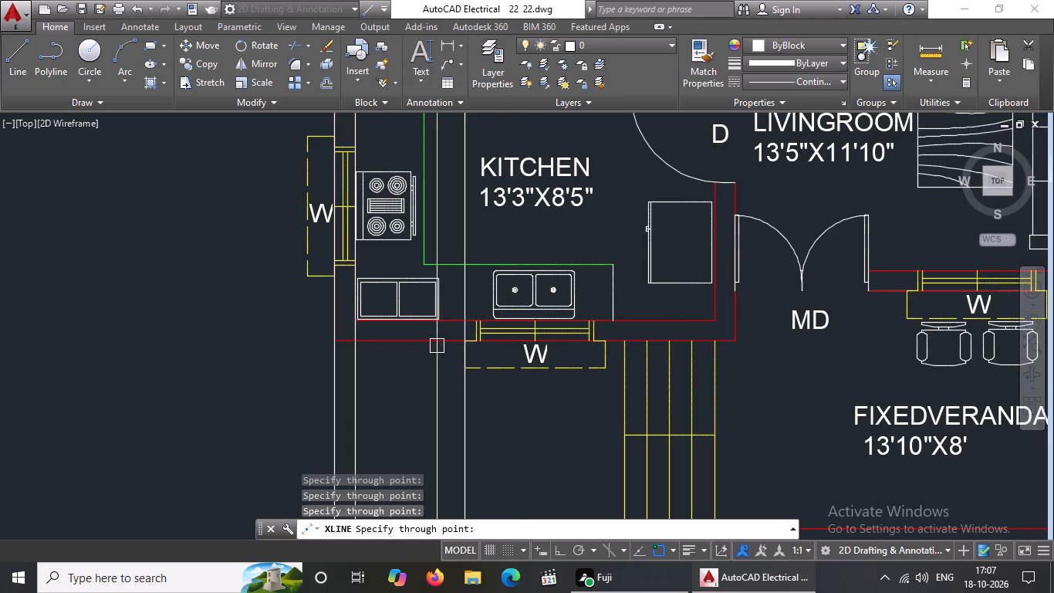
{"action": "scroll", "coordinate": [478, 351], "scroll_direction": "up", "scroll_amount": 2}
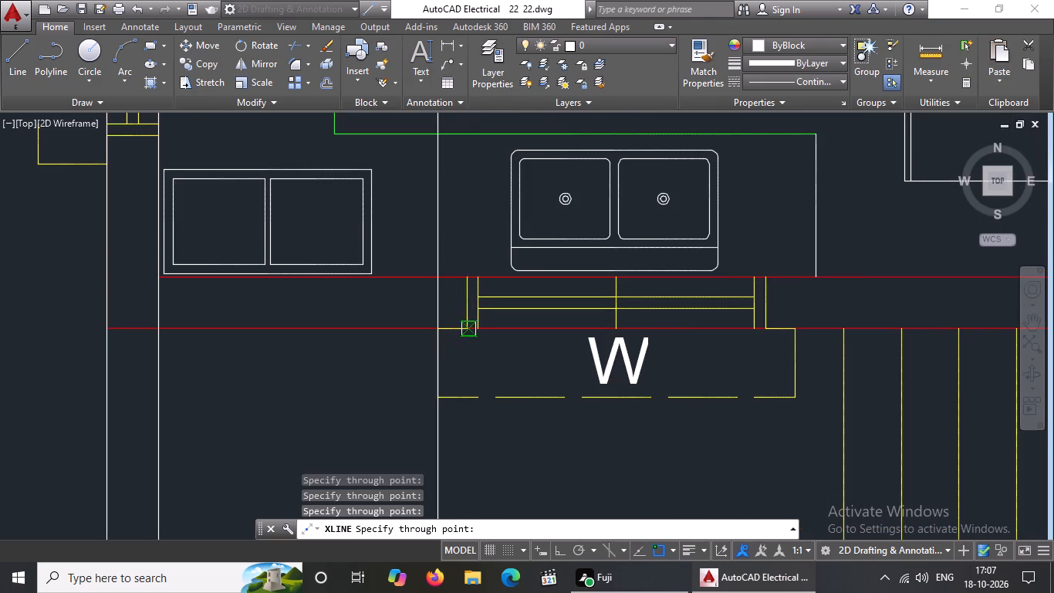
{"action": "left_click", "coordinate": [466, 327]}
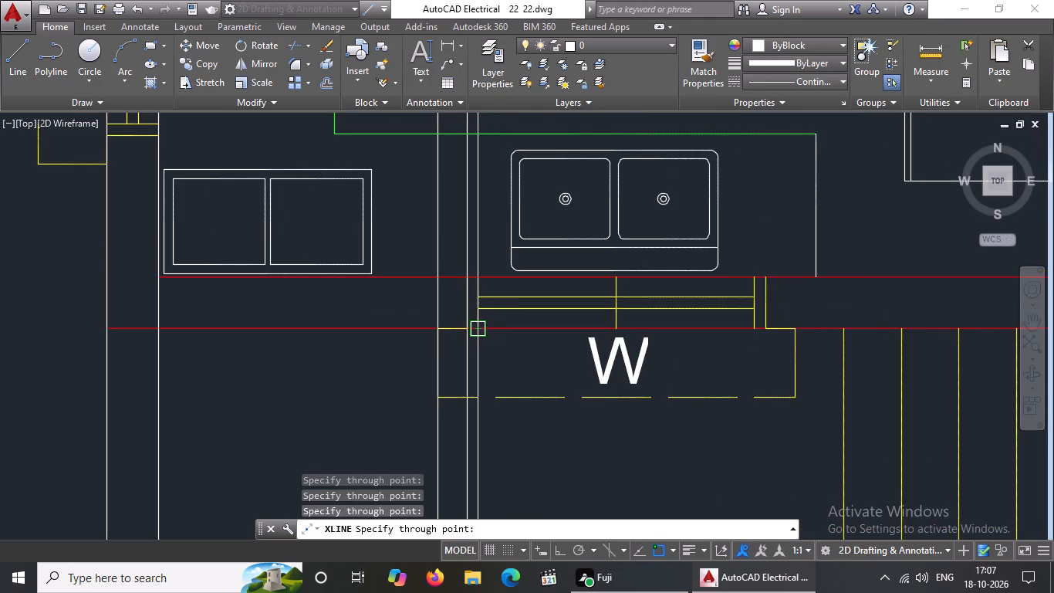
{"action": "left_click", "coordinate": [478, 328]}
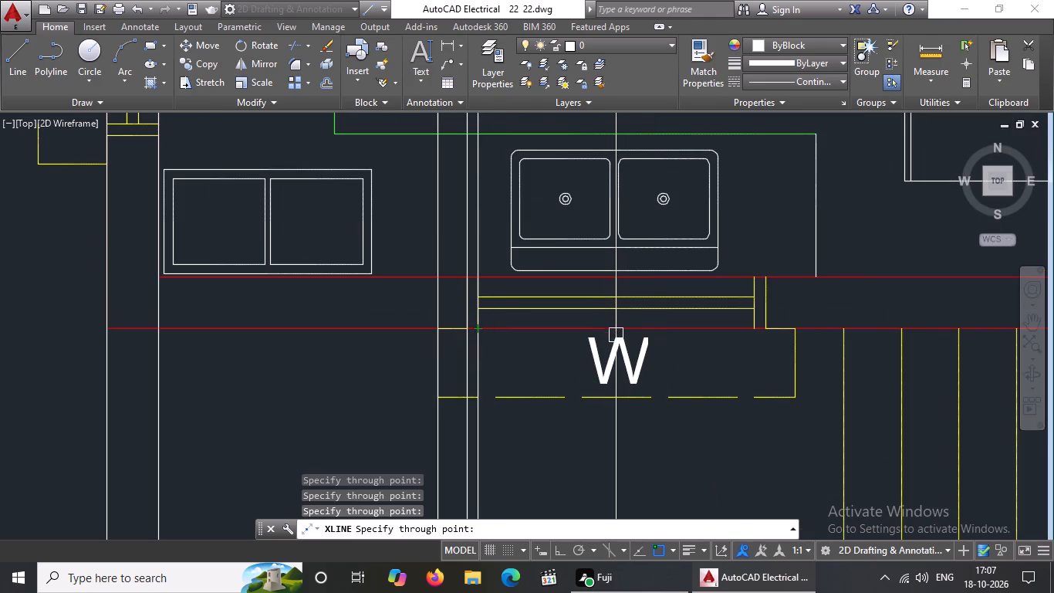
{"action": "left_click", "coordinate": [755, 330]}
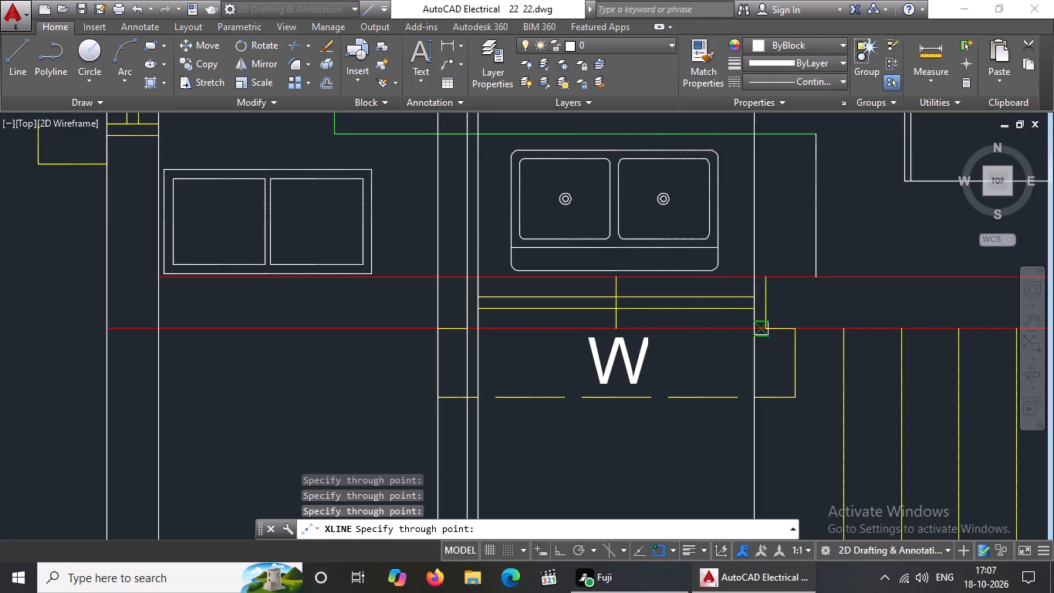
{"action": "left_click_drag", "start_coordinate": [766, 327], "coordinate": [774, 327]}
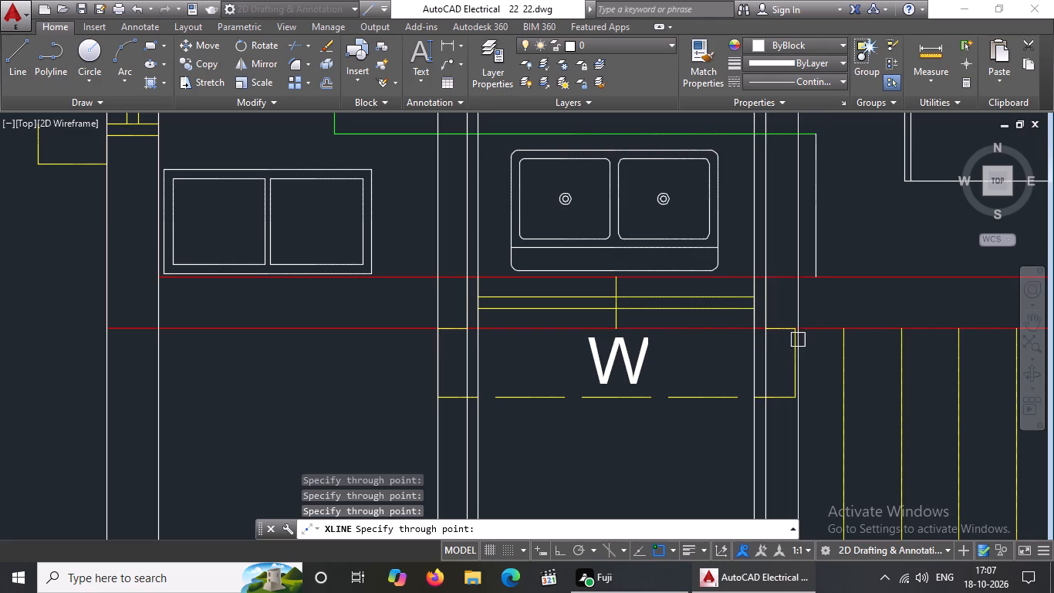
{"action": "left_click", "coordinate": [795, 330]}
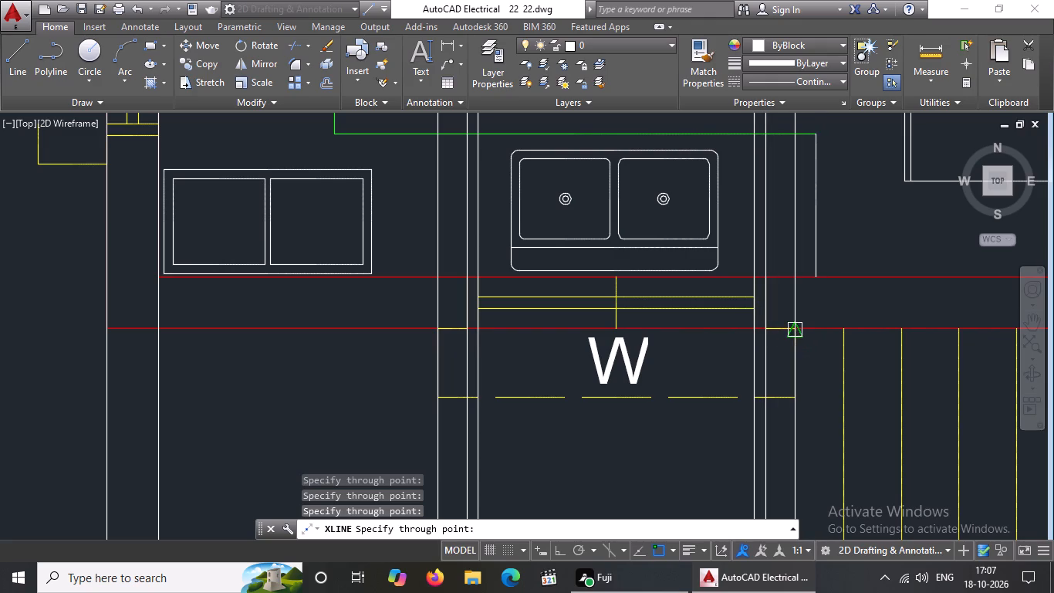
Add vertical construction lines through the inner and outer kitchen wall corners beside the main door and through the door opening's opposite wall end.
{"action": "scroll", "coordinate": [593, 329], "scroll_direction": "down", "scroll_amount": 3}
{"action": "scroll", "coordinate": [707, 314], "scroll_direction": "up", "scroll_amount": 2}
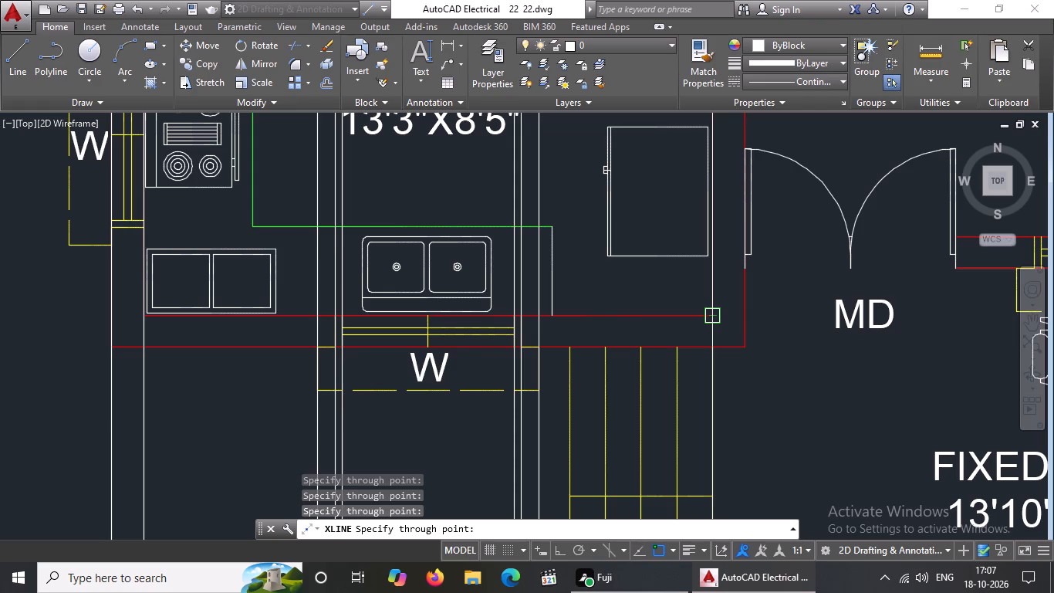
{"action": "left_click", "coordinate": [711, 317]}
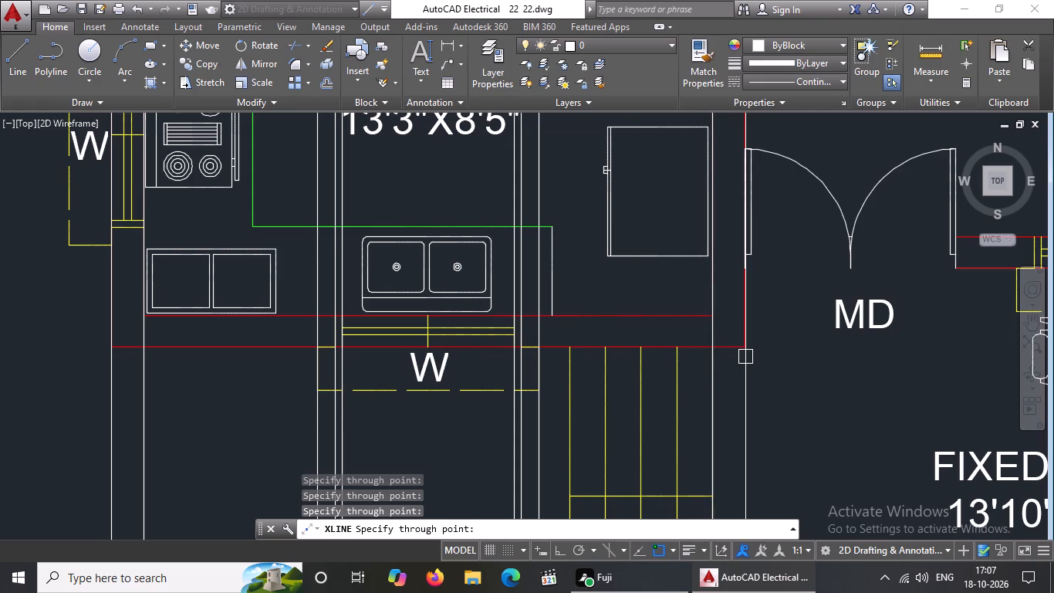
{"action": "left_click", "coordinate": [745, 345]}
{"action": "scroll", "coordinate": [773, 347], "scroll_direction": "down", "scroll_amount": 1}
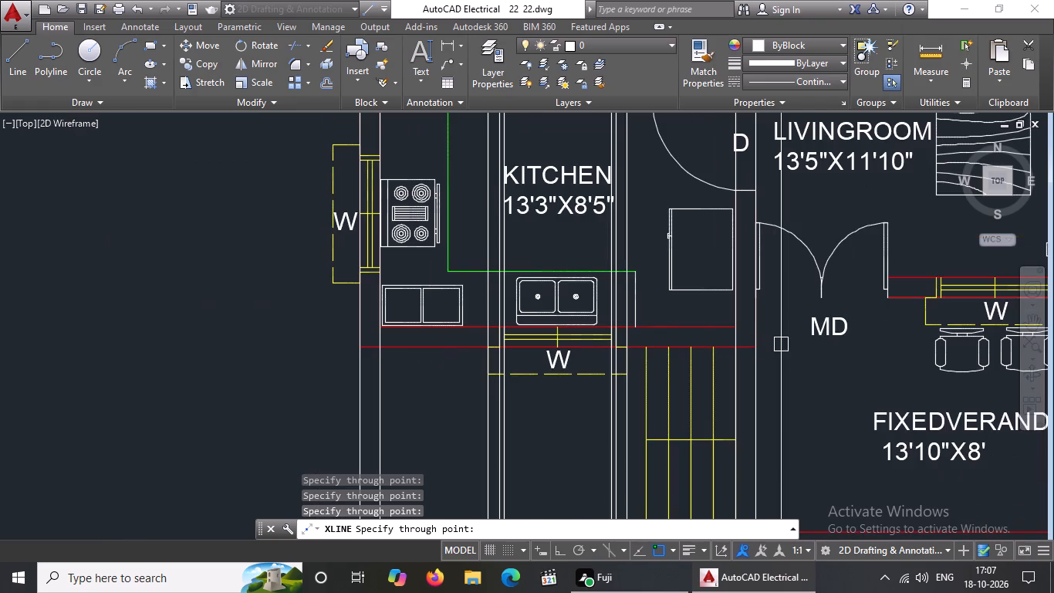
{"action": "middle_click_drag", "start_coordinate": [891, 334], "coordinate": [762, 381]}
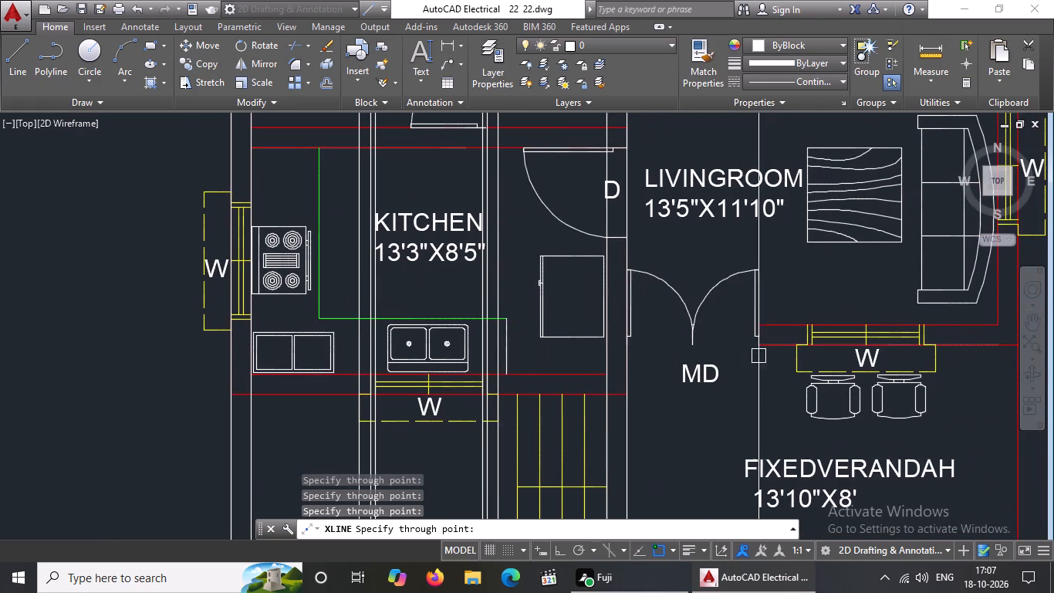
{"action": "scroll", "coordinate": [759, 354], "scroll_direction": "up", "scroll_amount": 2}
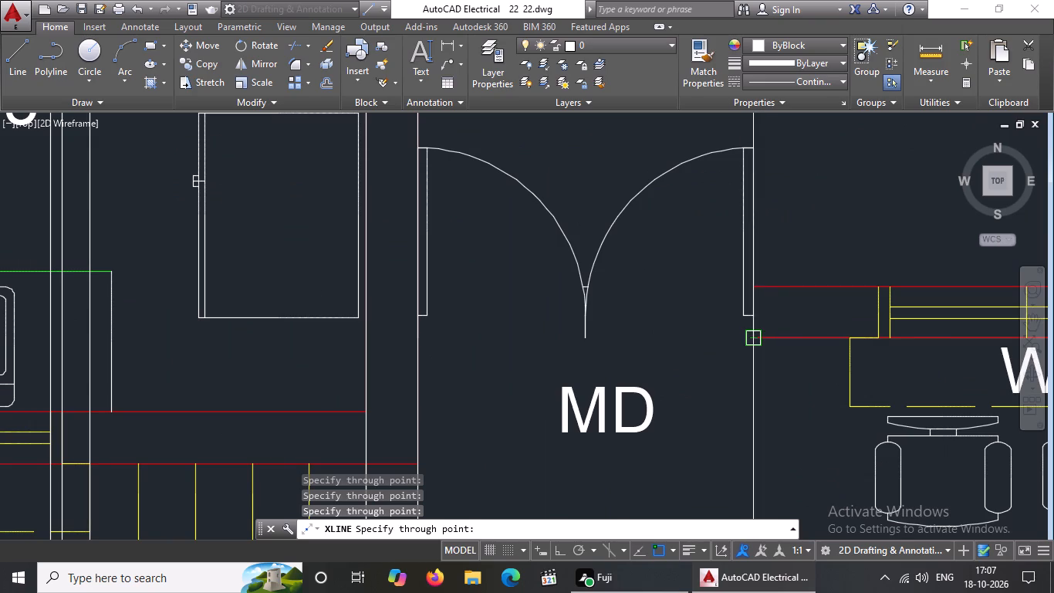
{"action": "left_click", "coordinate": [752, 340]}
Add six vertical construction lines through the living room window facing the verandah: both sunshade edges and both edges of each side frame.
{"action": "scroll", "coordinate": [778, 315], "scroll_direction": "down", "scroll_amount": 2}
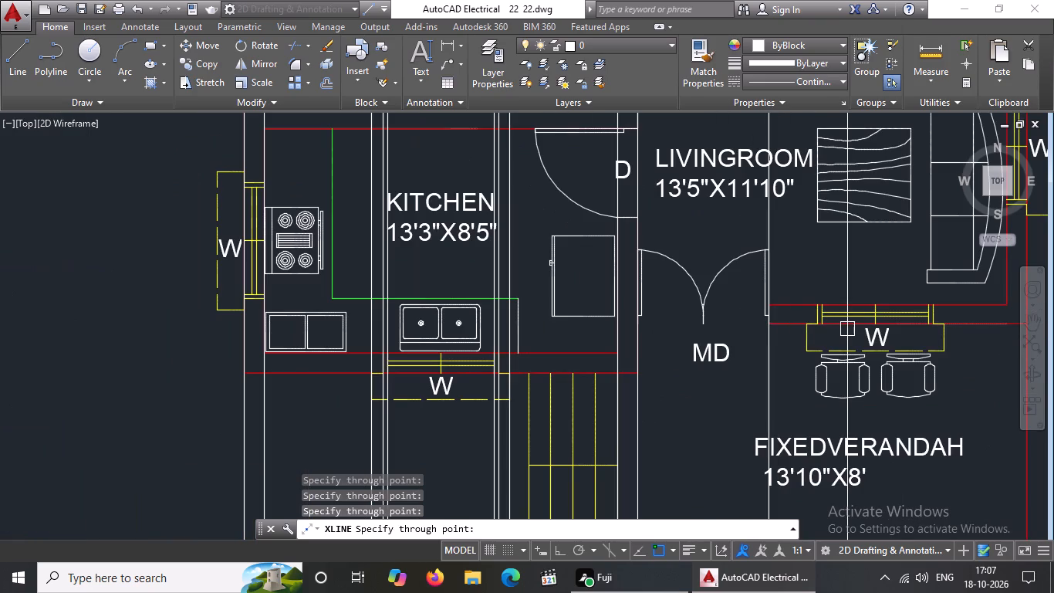
{"action": "middle_click_drag", "start_coordinate": [837, 337], "coordinate": [734, 373]}
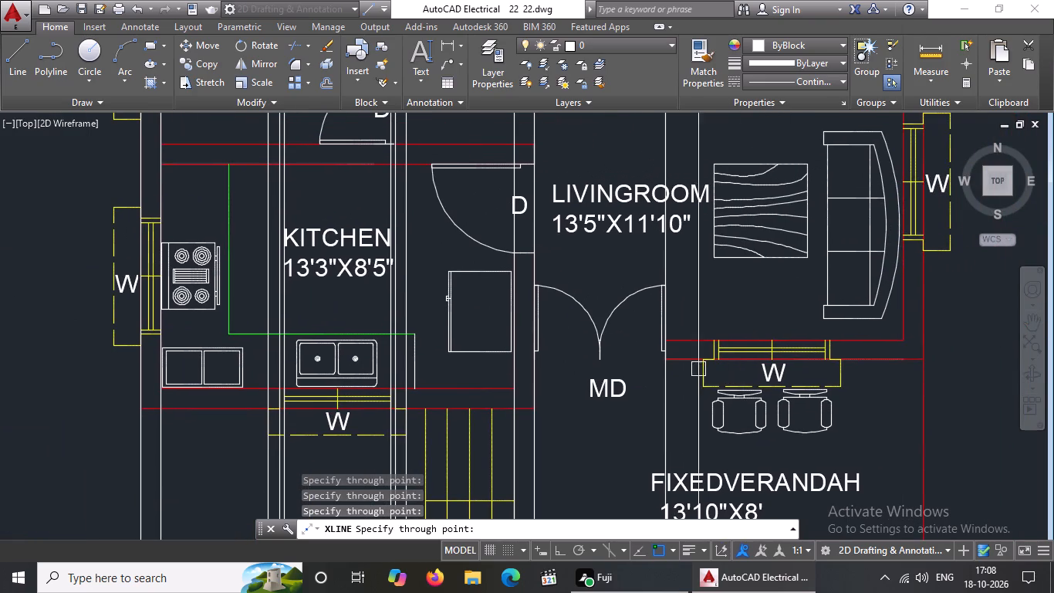
{"action": "scroll", "coordinate": [695, 355], "scroll_direction": "up", "scroll_amount": 2}
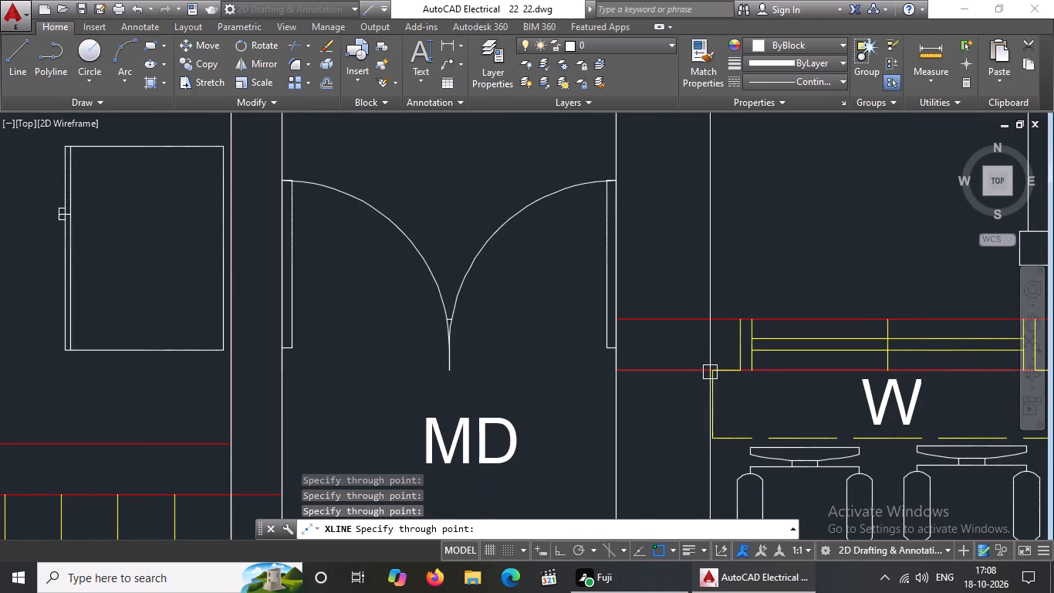
{"action": "left_click", "coordinate": [714, 370]}
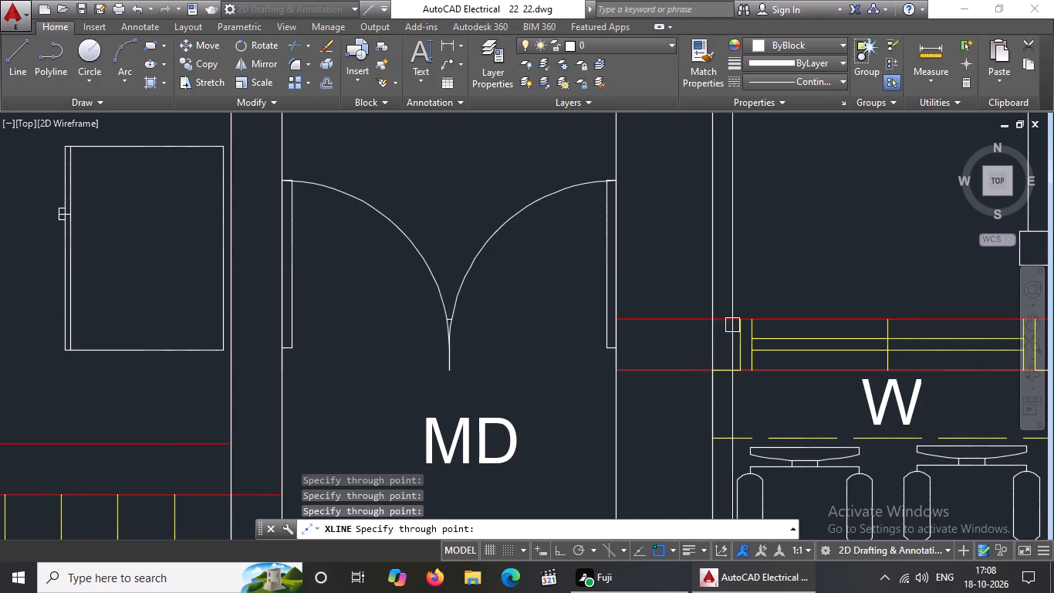
{"action": "scroll", "coordinate": [740, 324], "scroll_direction": "down", "scroll_amount": 2}
{"action": "scroll", "coordinate": [746, 361], "scroll_direction": "up", "scroll_amount": 2}
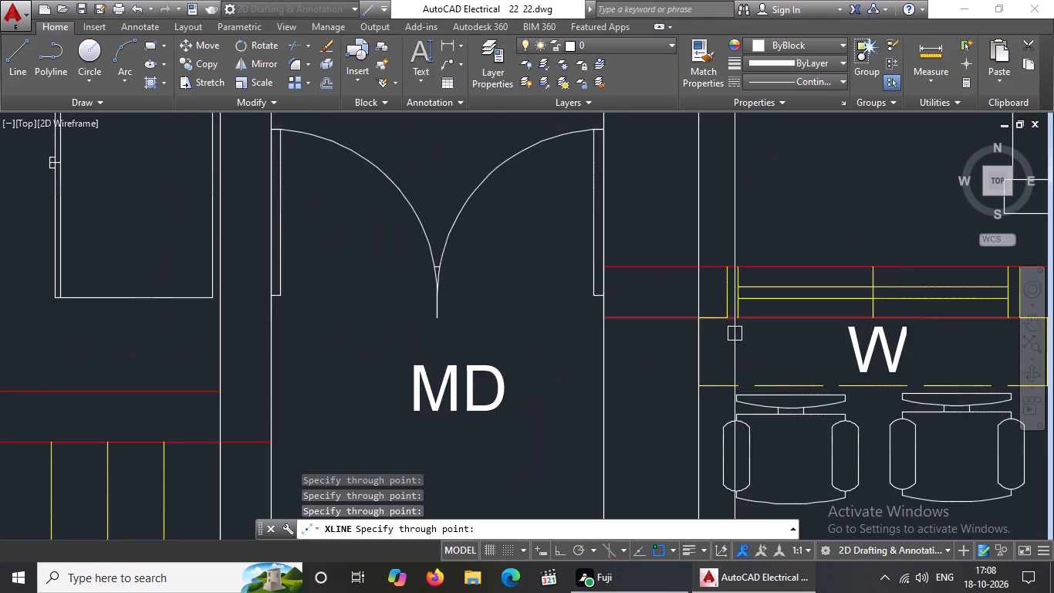
{"action": "scroll", "coordinate": [735, 334], "scroll_direction": "up", "scroll_amount": 1}
{"action": "left_click", "coordinate": [725, 309]}
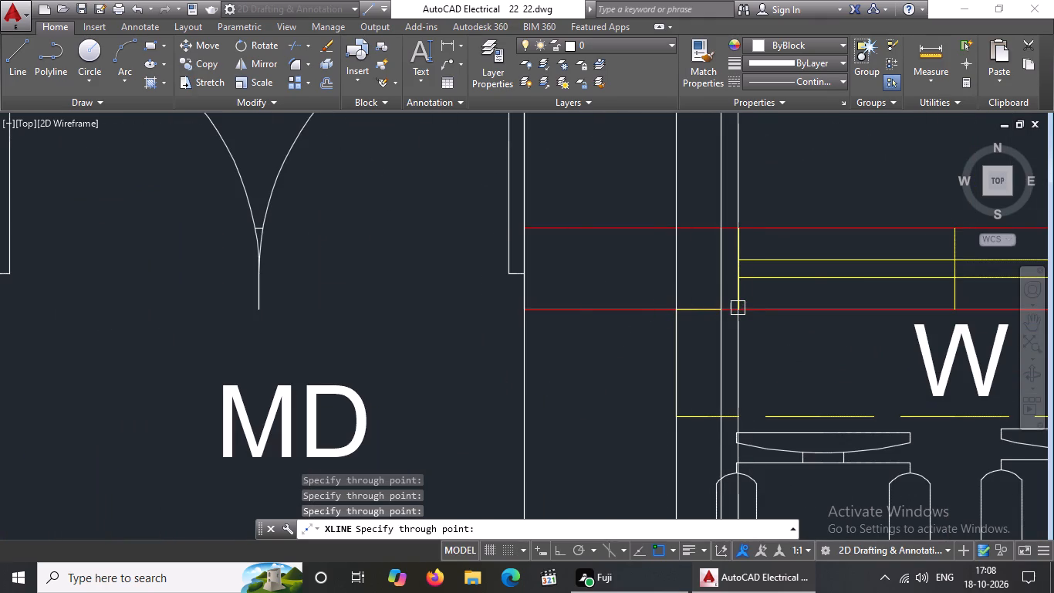
{"action": "left_click", "coordinate": [738, 308]}
{"action": "scroll", "coordinate": [759, 329], "scroll_direction": "down", "scroll_amount": 2}
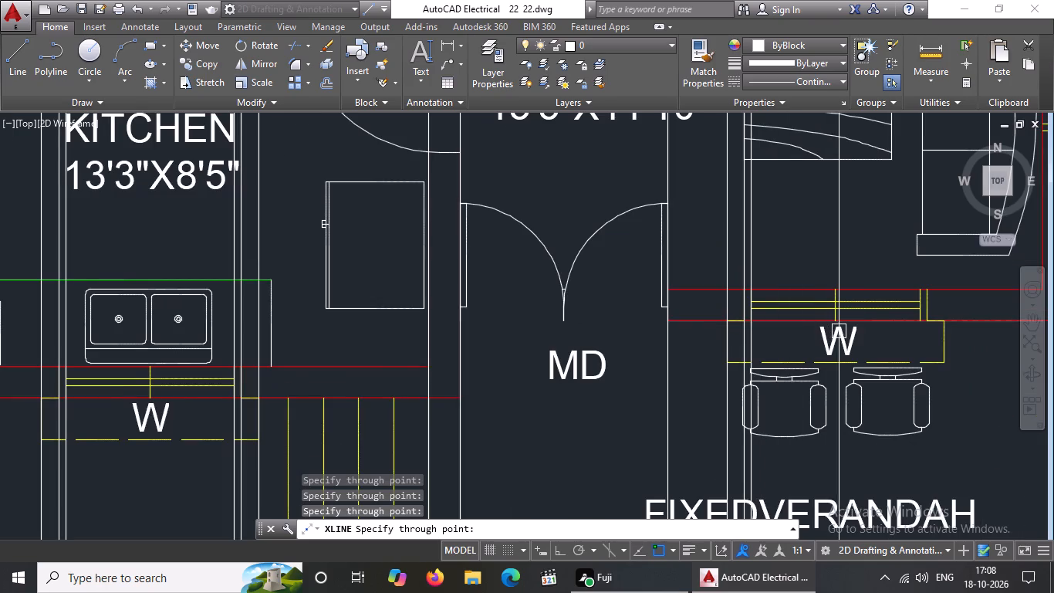
{"action": "middle_click_drag", "start_coordinate": [839, 330], "coordinate": [767, 354]}
{"action": "scroll", "coordinate": [850, 349], "scroll_direction": "up", "scroll_amount": 2}
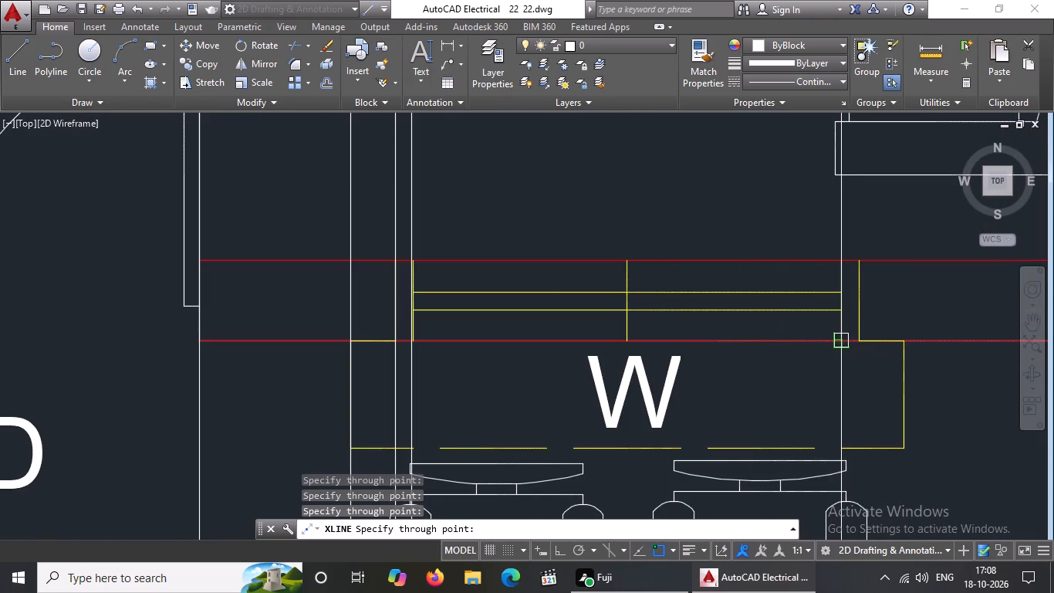
{"action": "left_click_drag", "start_coordinate": [839, 344], "coordinate": [823, 351]}
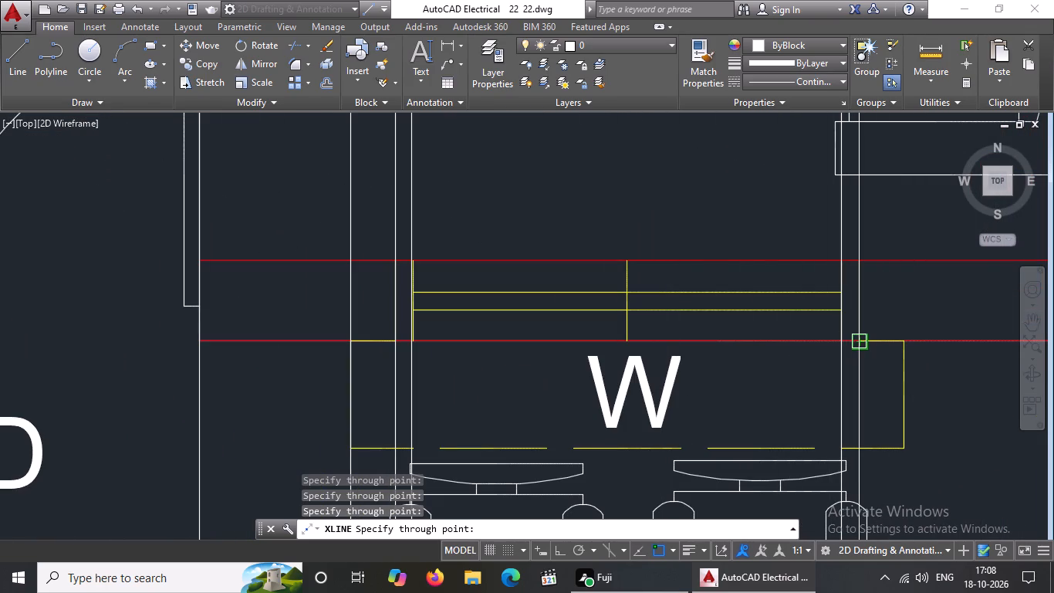
{"action": "left_click", "coordinate": [860, 341]}
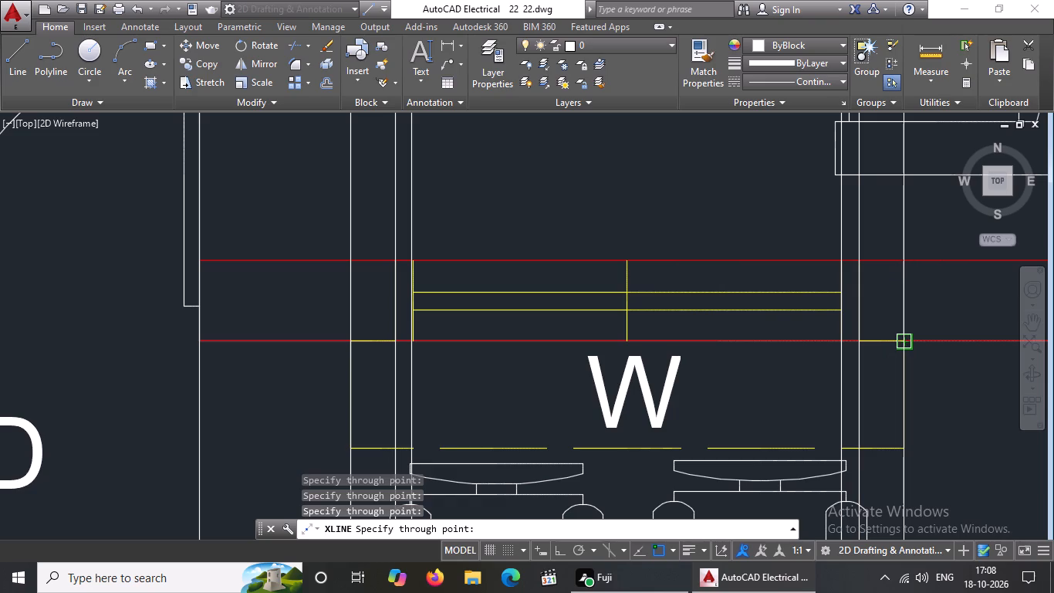
{"action": "left_click", "coordinate": [904, 341]}
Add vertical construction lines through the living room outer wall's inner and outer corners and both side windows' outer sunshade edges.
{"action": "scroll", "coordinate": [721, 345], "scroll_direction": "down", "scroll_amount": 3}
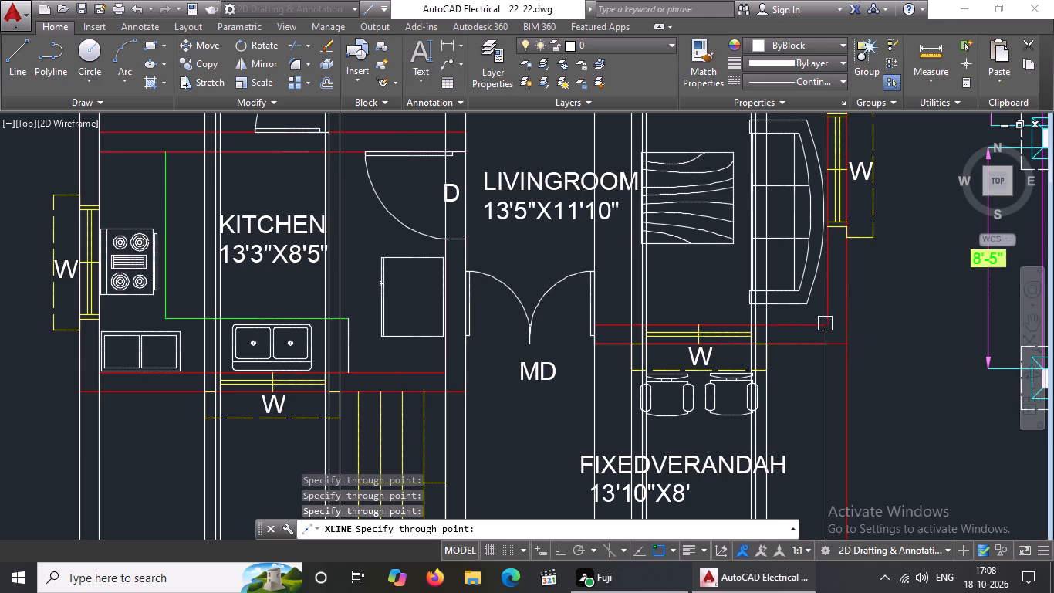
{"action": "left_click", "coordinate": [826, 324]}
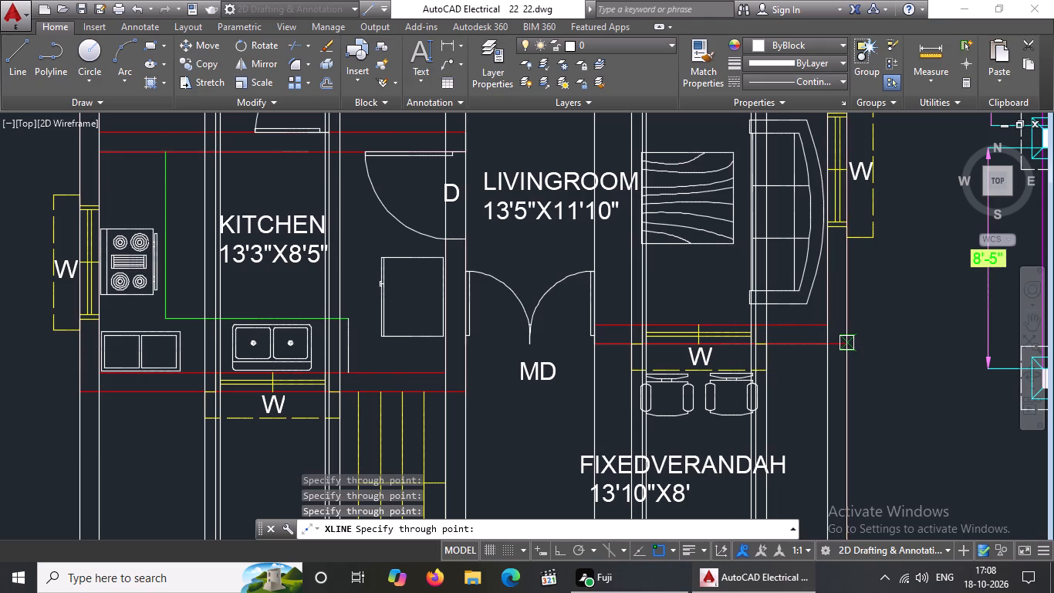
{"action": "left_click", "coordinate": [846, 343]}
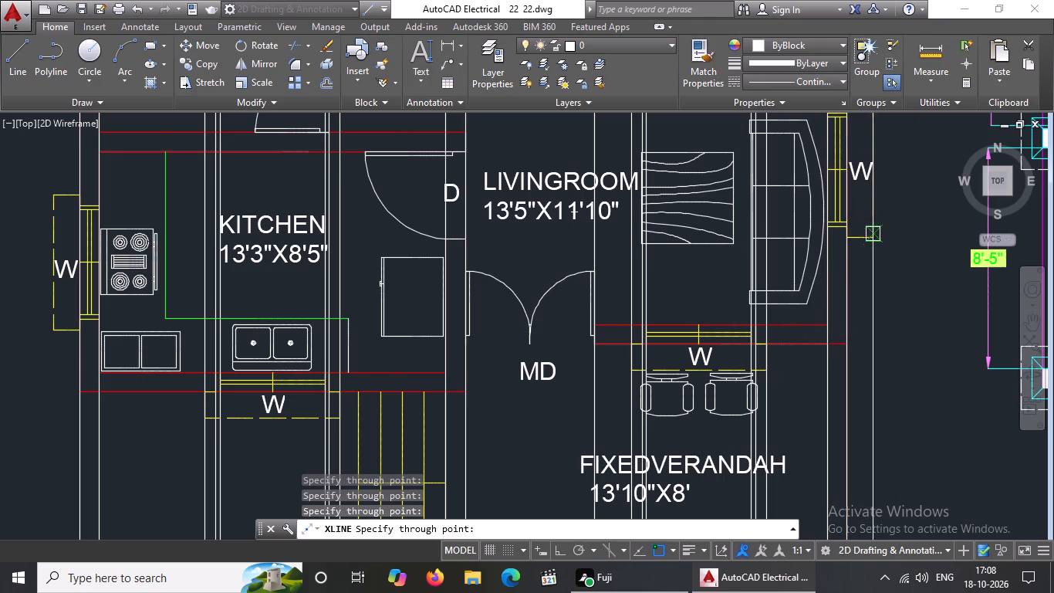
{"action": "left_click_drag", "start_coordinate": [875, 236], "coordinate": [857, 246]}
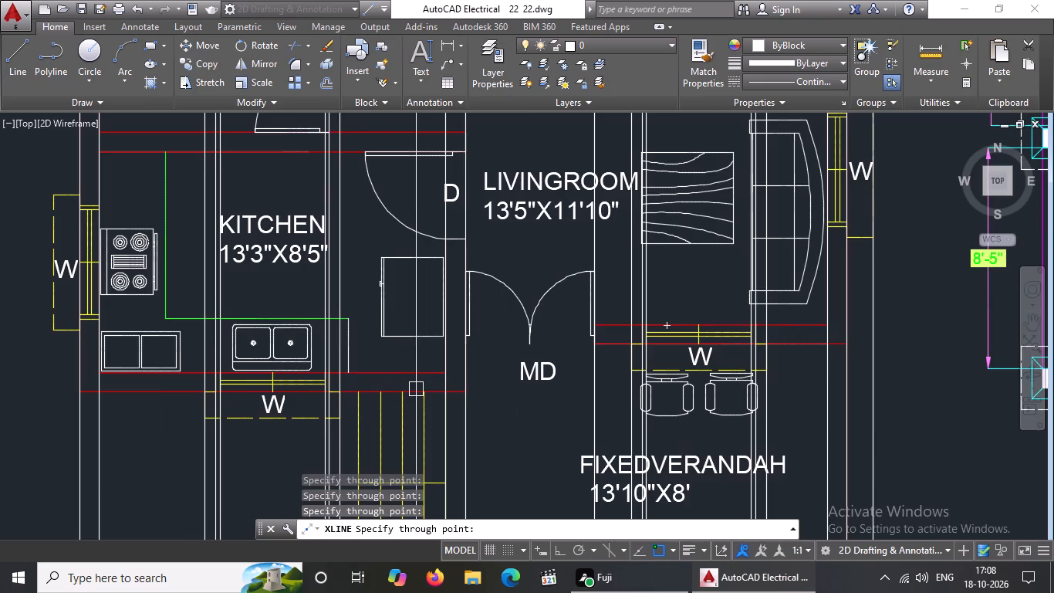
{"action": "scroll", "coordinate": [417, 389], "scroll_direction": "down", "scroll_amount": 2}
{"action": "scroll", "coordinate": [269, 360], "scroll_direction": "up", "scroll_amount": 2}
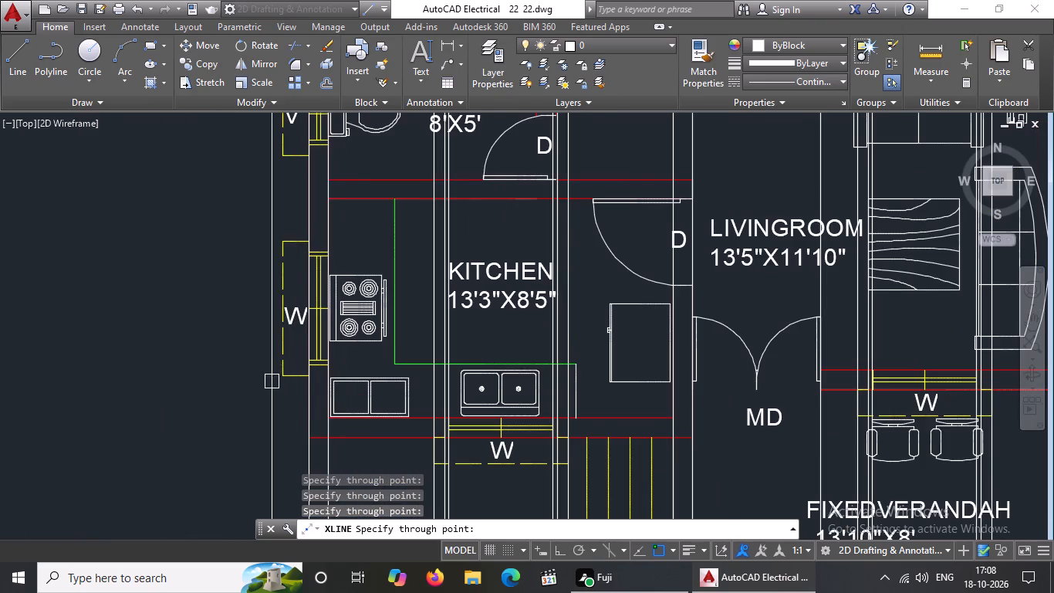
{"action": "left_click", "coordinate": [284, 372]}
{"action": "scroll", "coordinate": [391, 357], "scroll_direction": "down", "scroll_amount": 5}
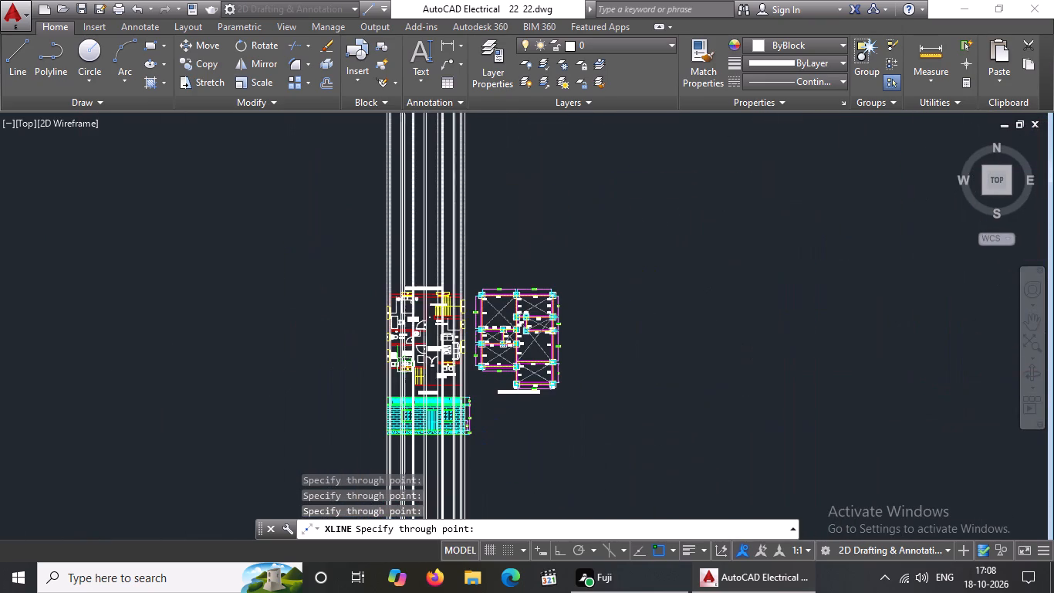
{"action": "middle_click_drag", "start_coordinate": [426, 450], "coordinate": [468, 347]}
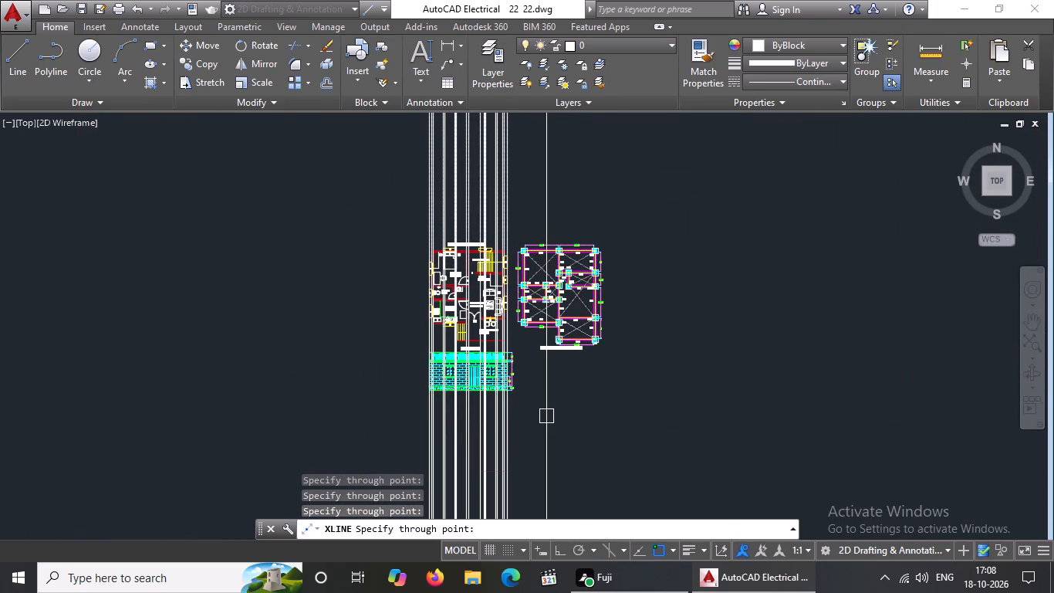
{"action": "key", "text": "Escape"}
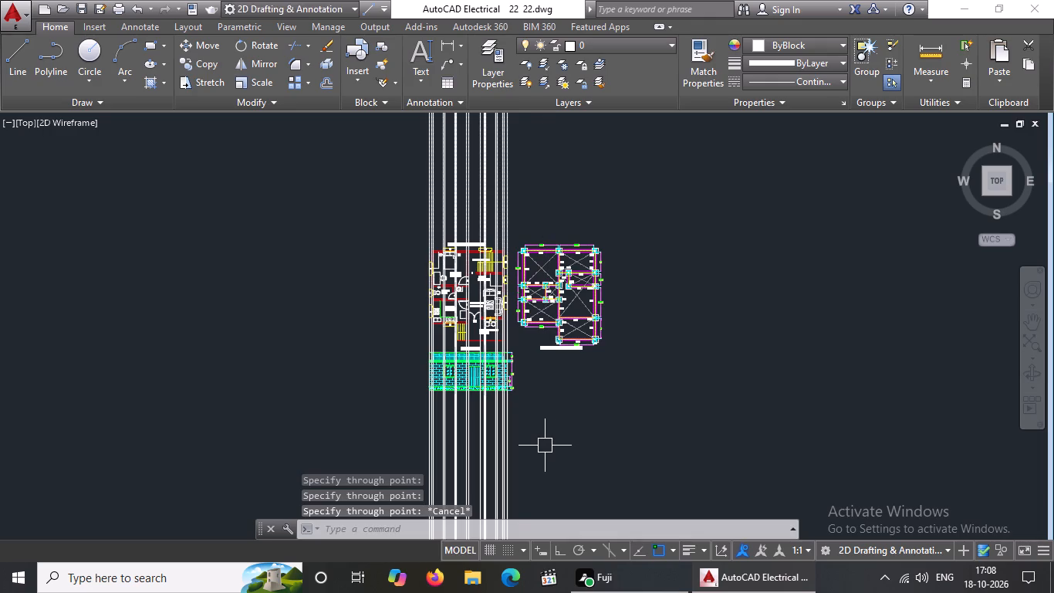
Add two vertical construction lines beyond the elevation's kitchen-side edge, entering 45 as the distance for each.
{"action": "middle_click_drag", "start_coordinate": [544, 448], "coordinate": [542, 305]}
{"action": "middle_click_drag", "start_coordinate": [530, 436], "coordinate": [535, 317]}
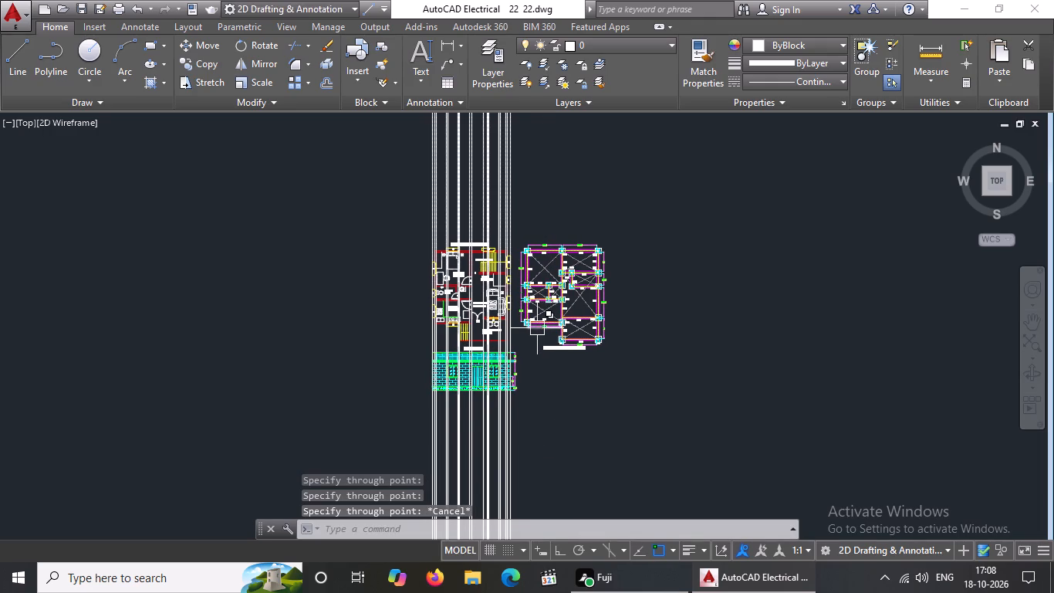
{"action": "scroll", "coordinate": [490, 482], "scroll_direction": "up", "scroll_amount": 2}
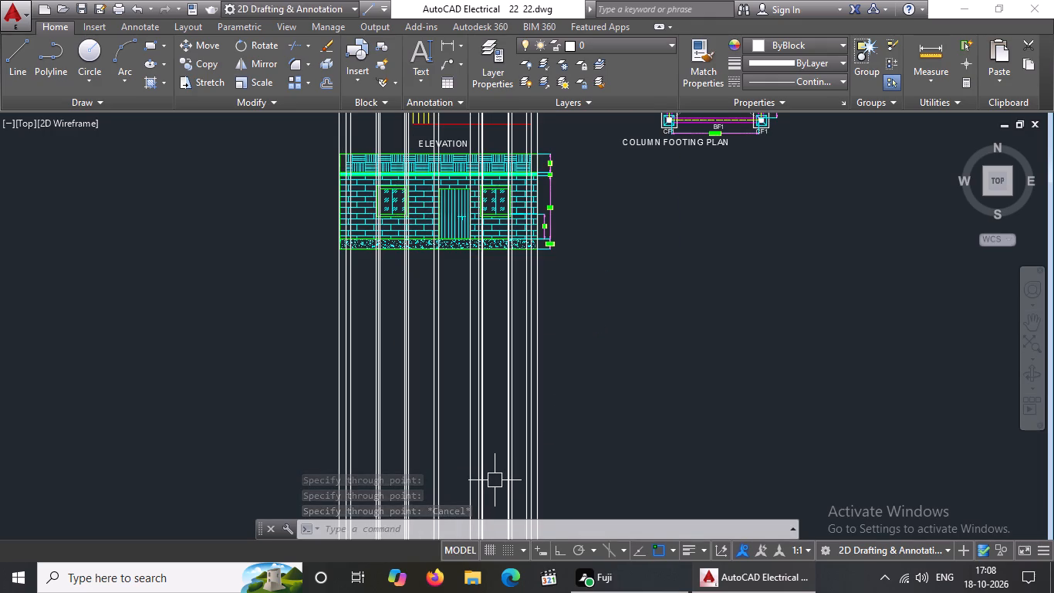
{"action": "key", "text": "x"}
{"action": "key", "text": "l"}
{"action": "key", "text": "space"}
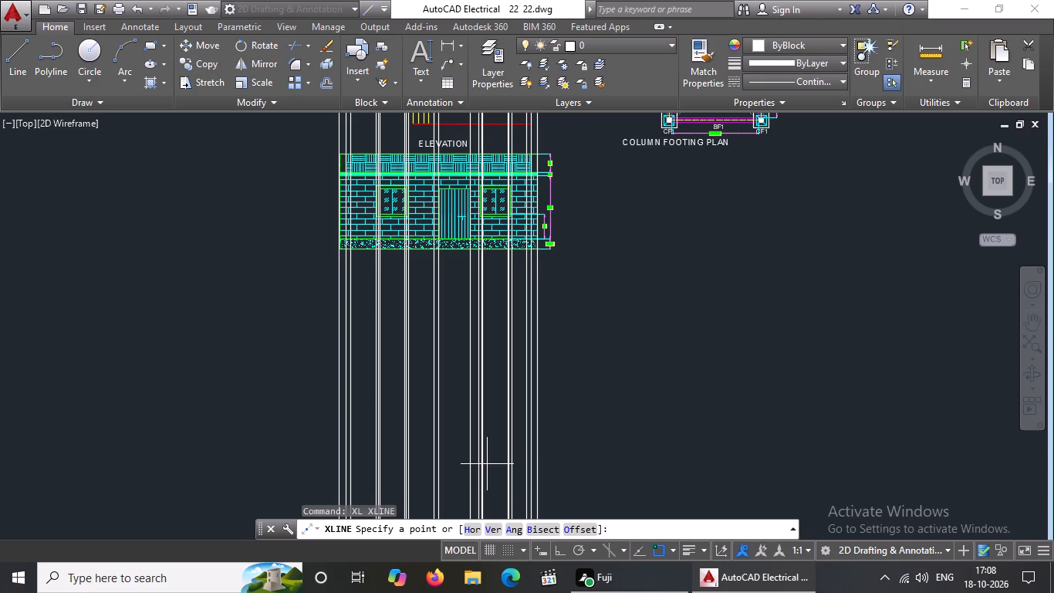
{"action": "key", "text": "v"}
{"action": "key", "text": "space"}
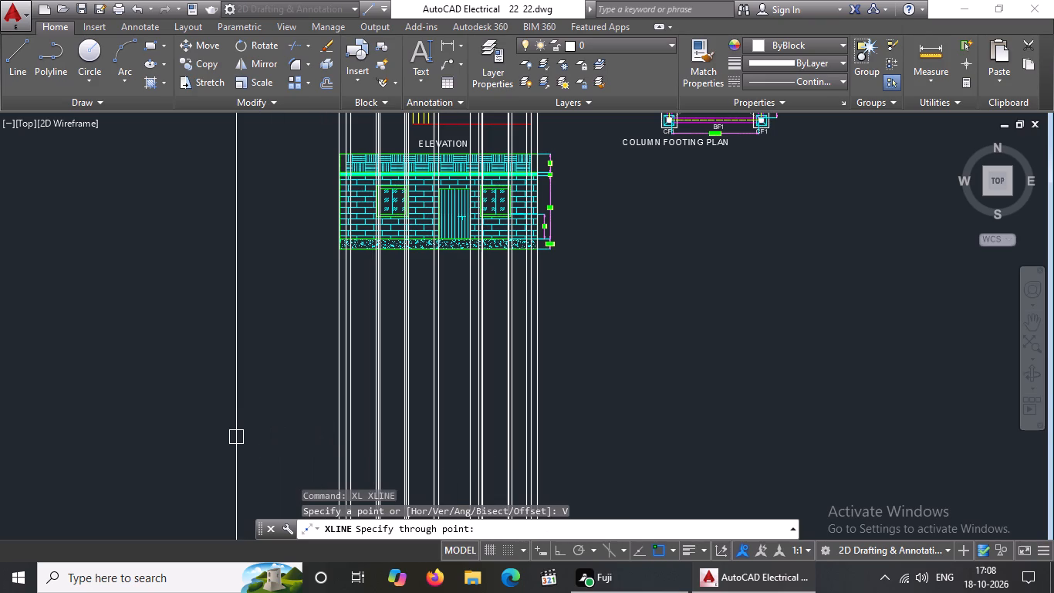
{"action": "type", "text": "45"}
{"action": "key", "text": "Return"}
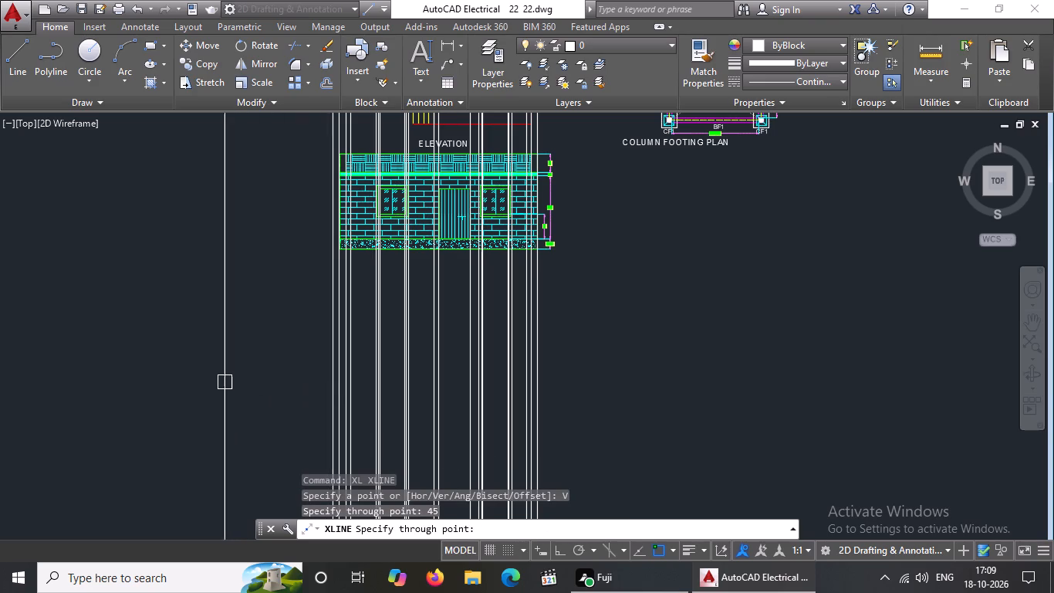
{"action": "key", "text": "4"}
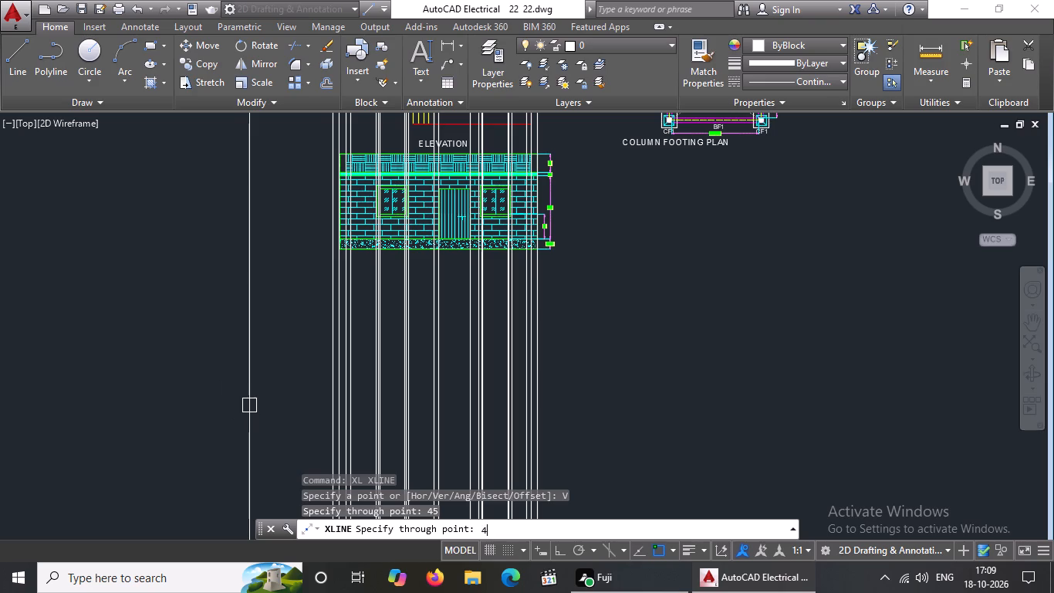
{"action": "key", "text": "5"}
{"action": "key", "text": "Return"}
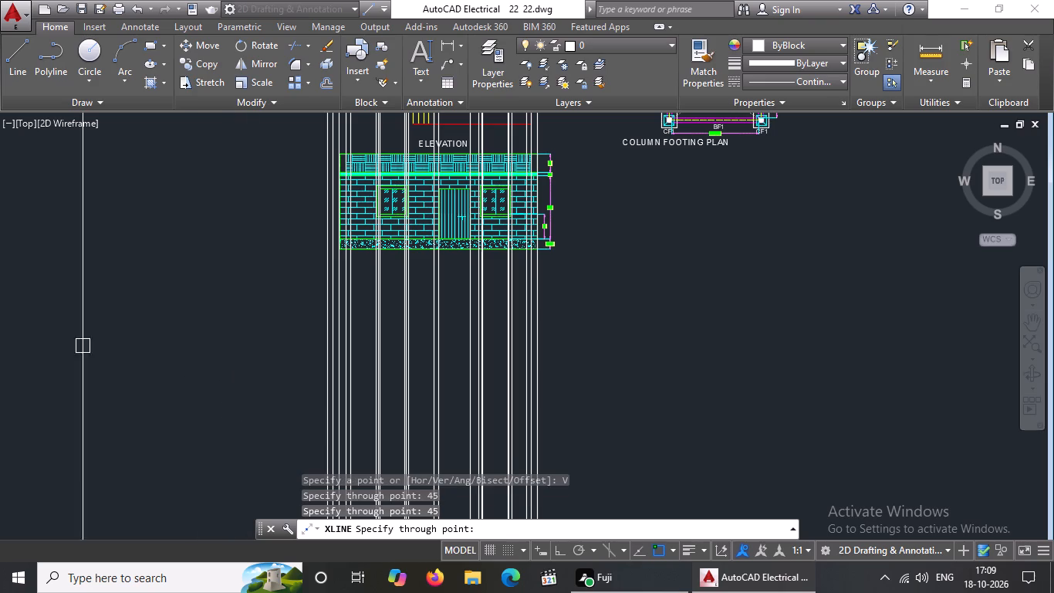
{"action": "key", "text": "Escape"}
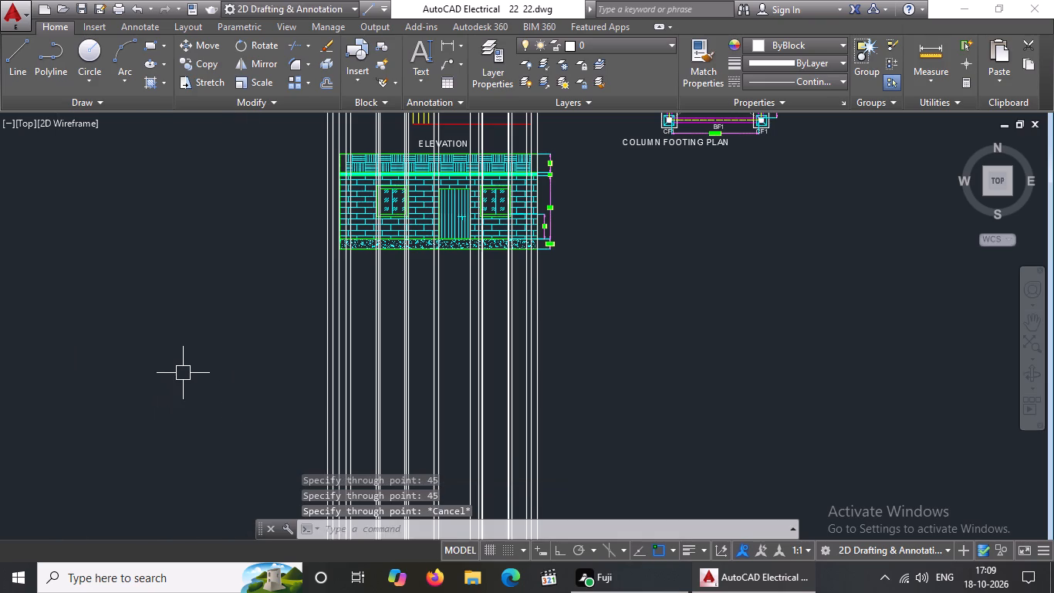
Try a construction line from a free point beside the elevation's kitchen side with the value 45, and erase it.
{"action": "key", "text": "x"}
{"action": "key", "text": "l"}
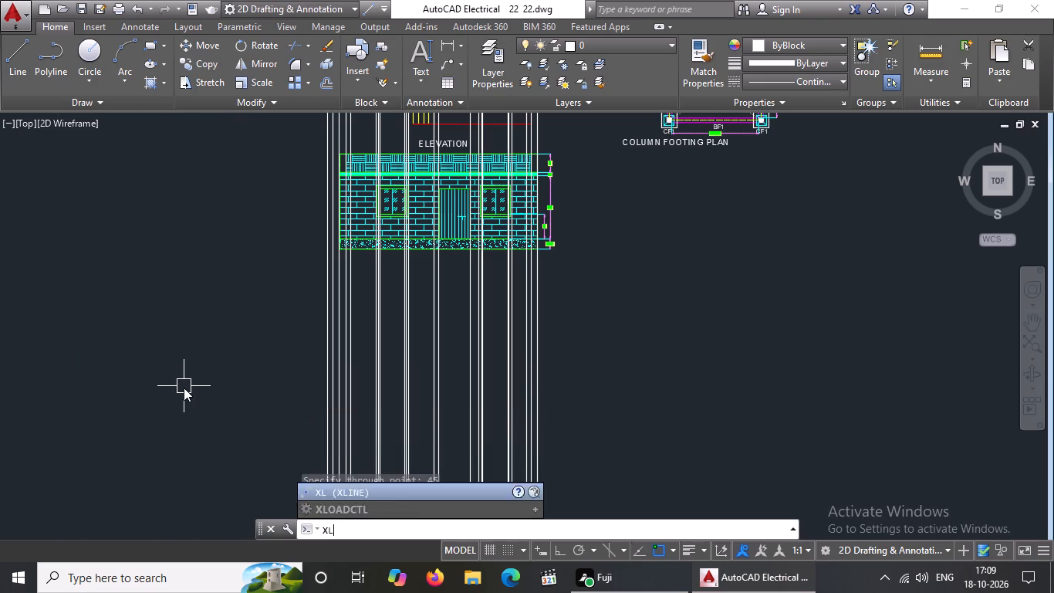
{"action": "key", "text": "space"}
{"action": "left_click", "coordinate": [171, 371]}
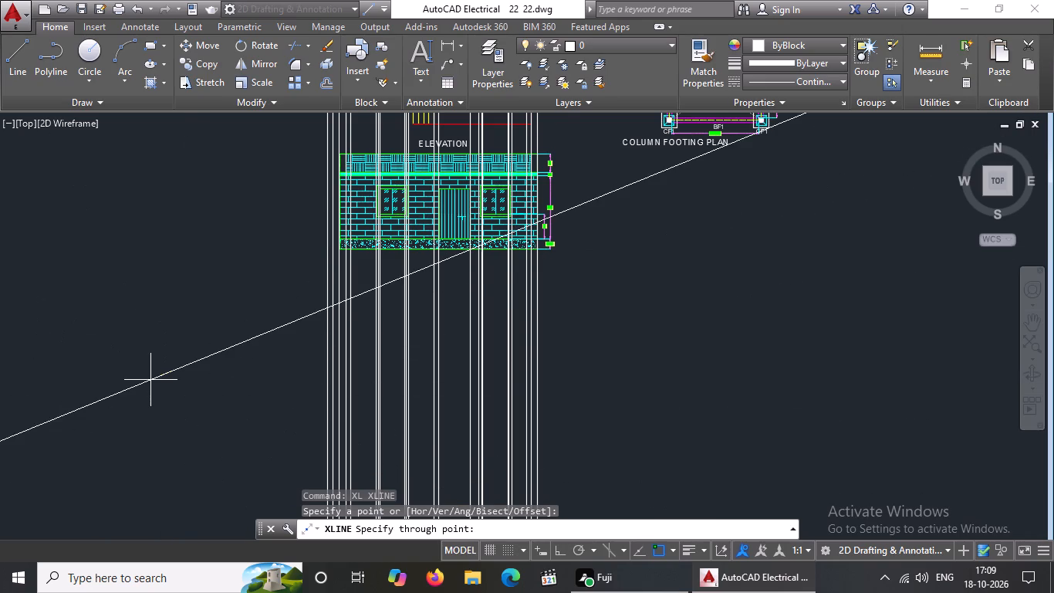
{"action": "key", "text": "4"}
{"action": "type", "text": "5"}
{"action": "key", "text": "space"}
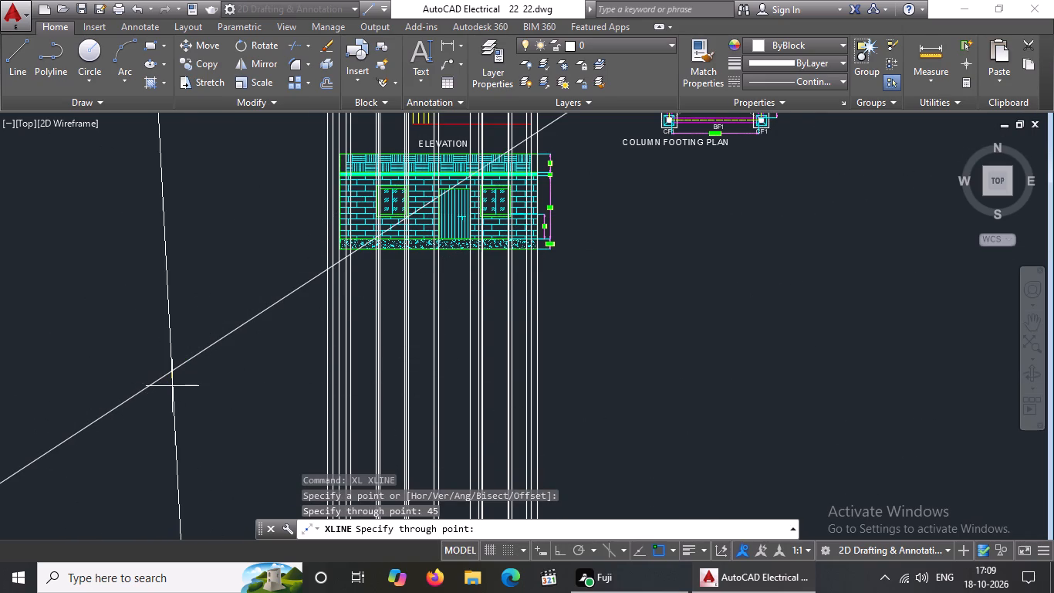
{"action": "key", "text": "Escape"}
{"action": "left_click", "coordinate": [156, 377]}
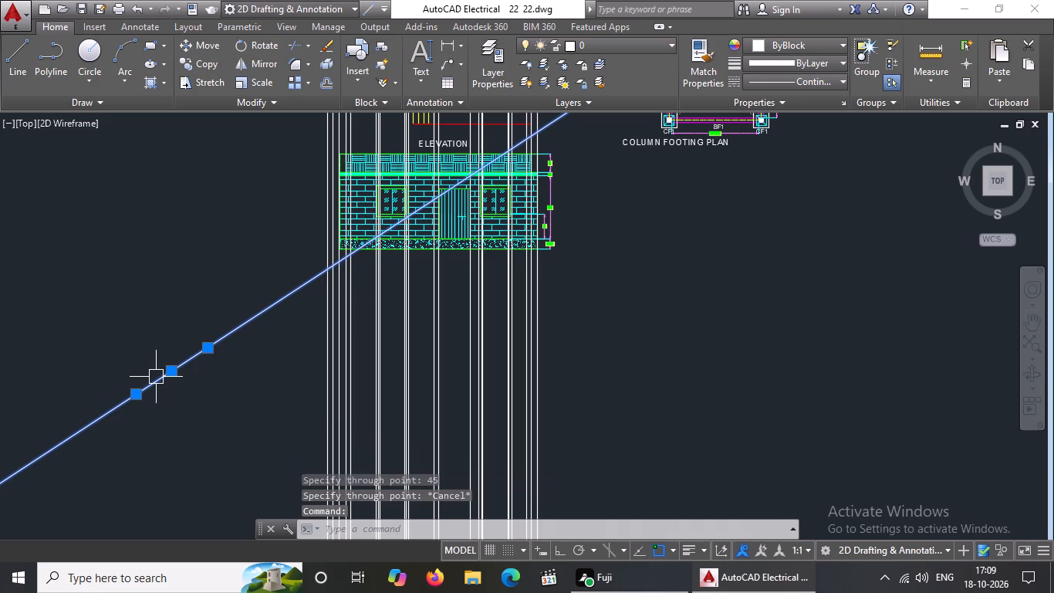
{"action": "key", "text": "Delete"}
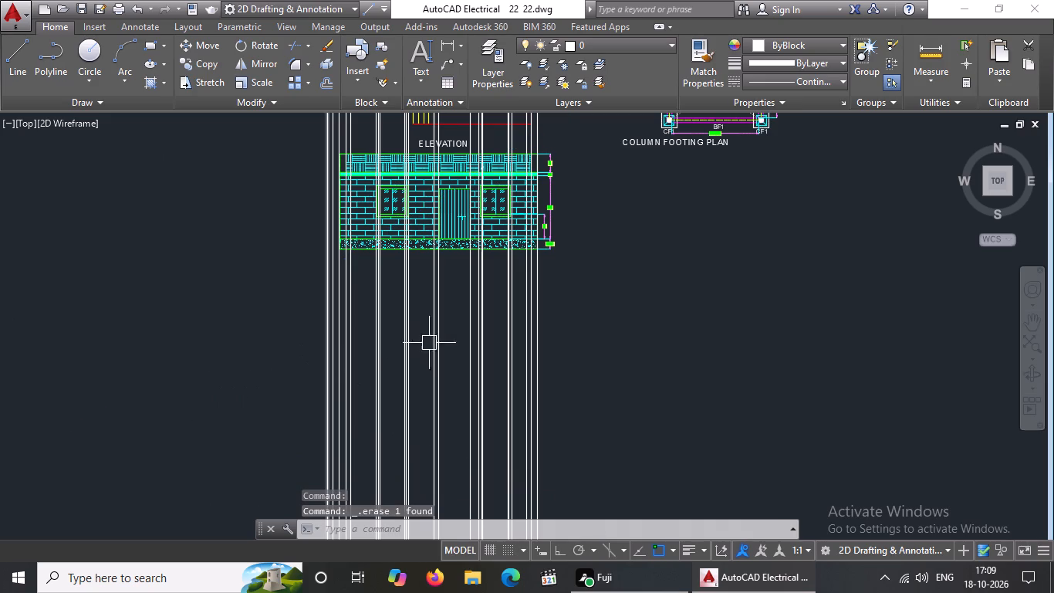
Erase the three vertical construction lines at the elevation's living room end, for the sunshade edge and both wall corners.
{"action": "middle_click_drag", "start_coordinate": [439, 329], "coordinate": [430, 435]}
{"action": "scroll", "coordinate": [498, 395], "scroll_direction": "up", "scroll_amount": 2}
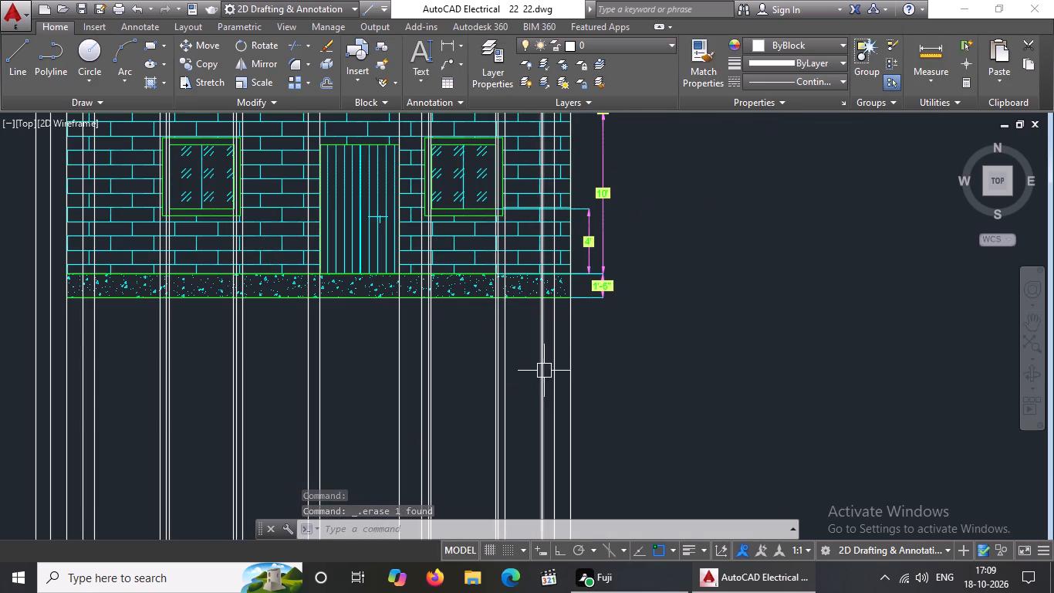
{"action": "left_click", "coordinate": [571, 364]}
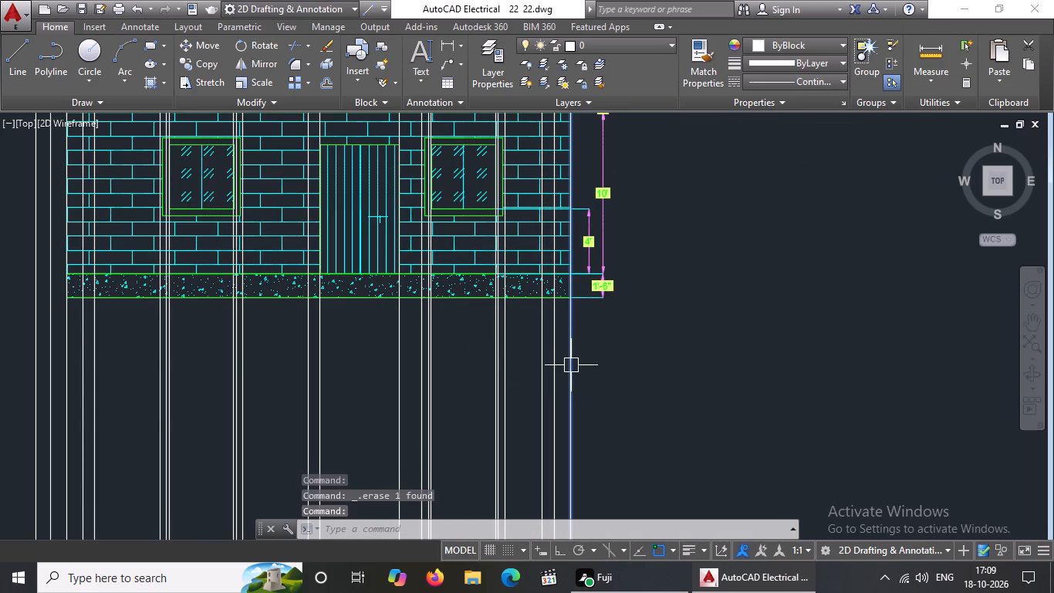
{"action": "key", "text": "Delete"}
{"action": "left_click", "coordinate": [551, 354]}
{"action": "key", "text": "Delete"}
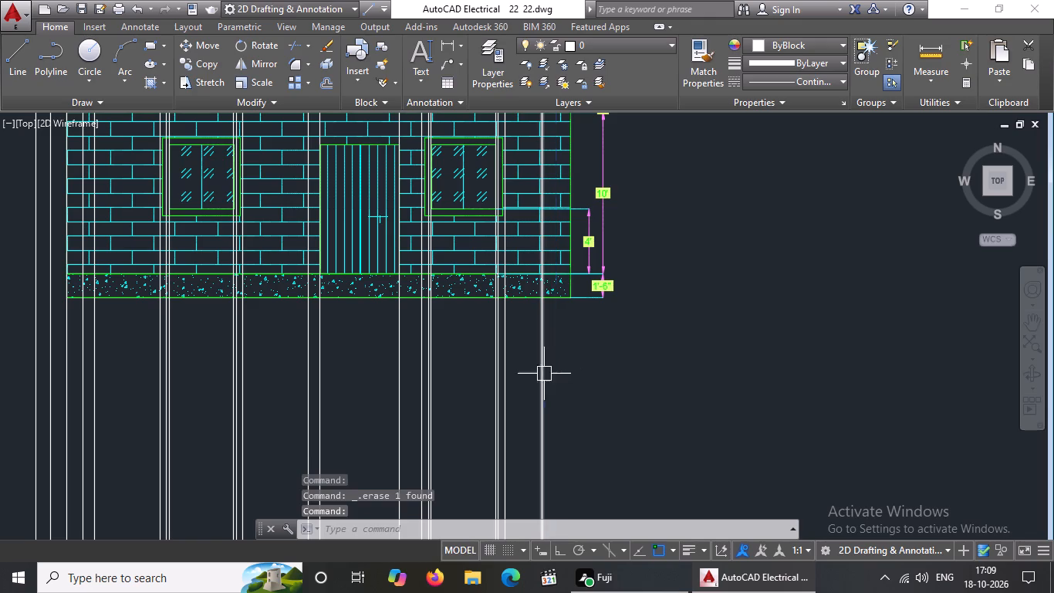
{"action": "left_click", "coordinate": [542, 374]}
{"action": "key", "text": "Delete"}
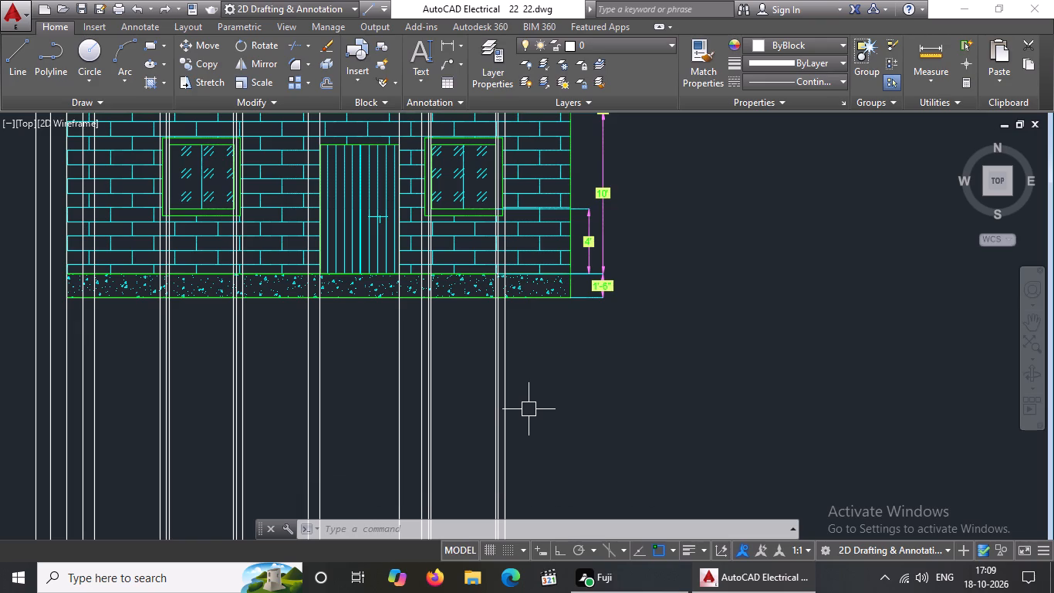
Erase the three vertical construction lines along the living room window's edge farthest from the door in the elevation.
{"action": "scroll", "coordinate": [504, 360], "scroll_direction": "up", "scroll_amount": 2}
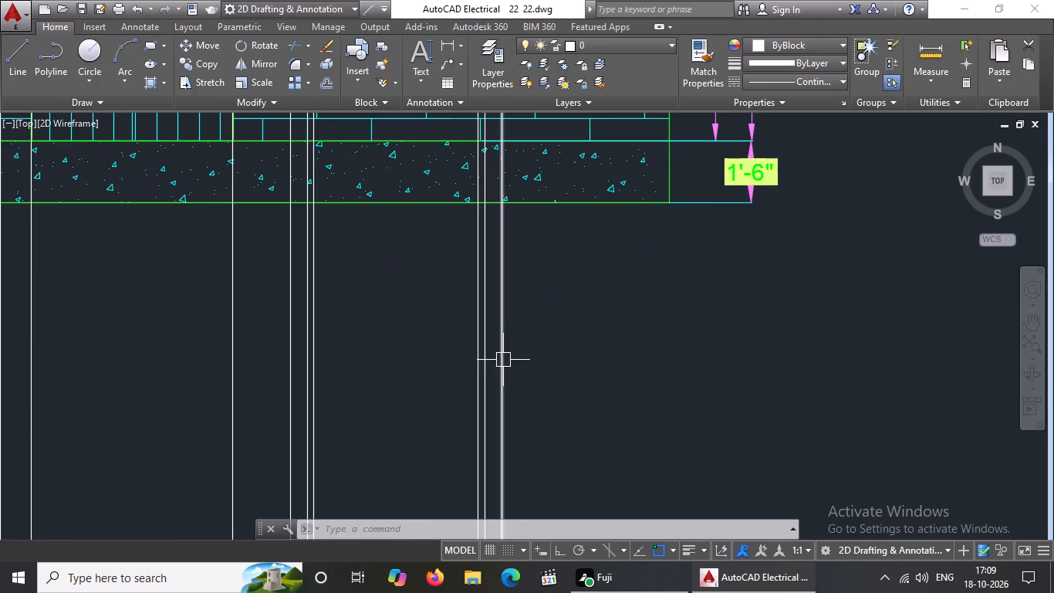
{"action": "left_click", "coordinate": [503, 359]}
{"action": "key", "text": "Delete"}
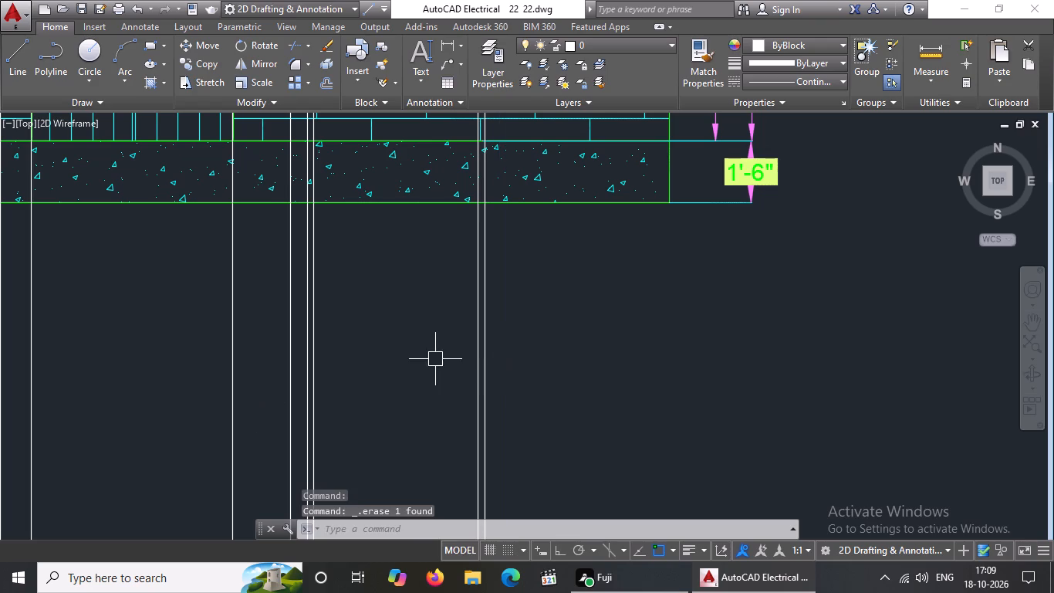
{"action": "scroll", "coordinate": [488, 344], "scroll_direction": "up", "scroll_amount": 3}
{"action": "left_click", "coordinate": [464, 356]}
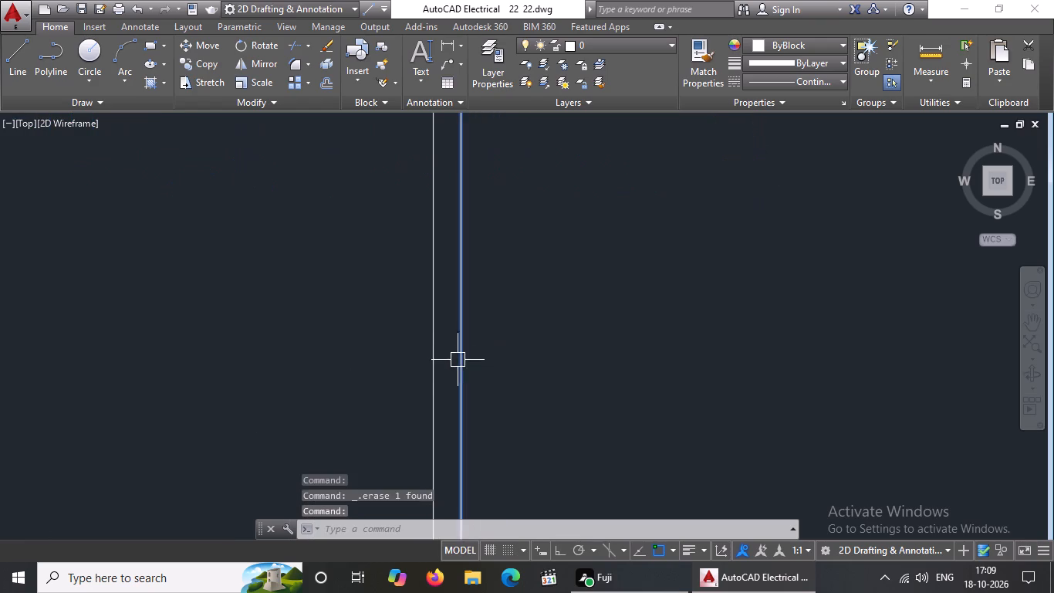
{"action": "key", "text": "Delete"}
{"action": "left_click", "coordinate": [434, 360]}
{"action": "key", "text": "Delete"}
{"action": "scroll", "coordinate": [435, 360], "scroll_direction": "down", "scroll_amount": 5}
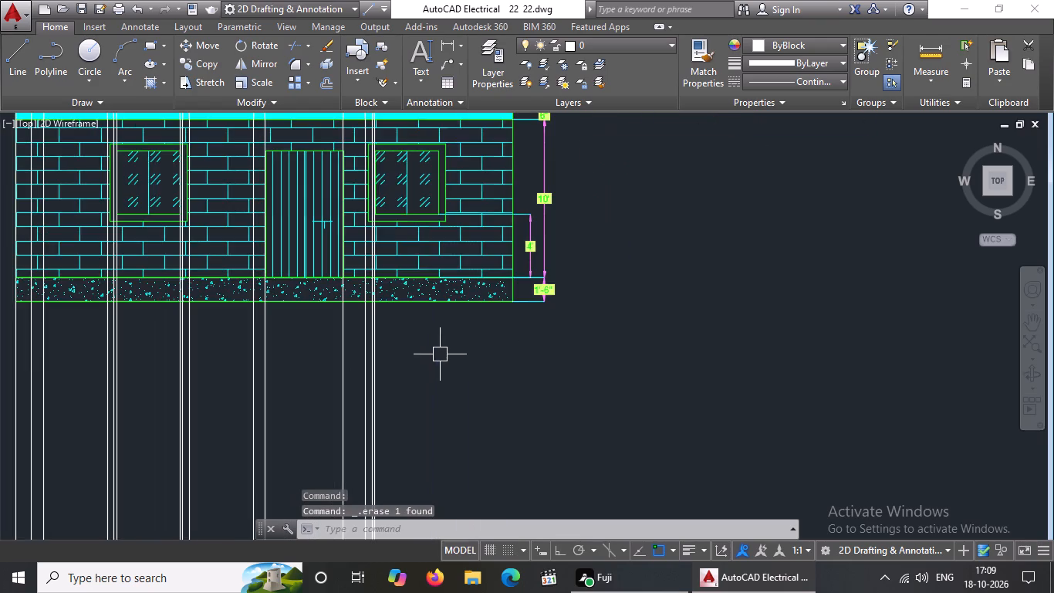
Erase the two vertical construction lines for the living room window's frame edges nearest the door in the elevation.
{"action": "scroll", "coordinate": [389, 359], "scroll_direction": "up", "scroll_amount": 4}
{"action": "left_click", "coordinate": [302, 357]}
{"action": "key", "text": "Delete"}
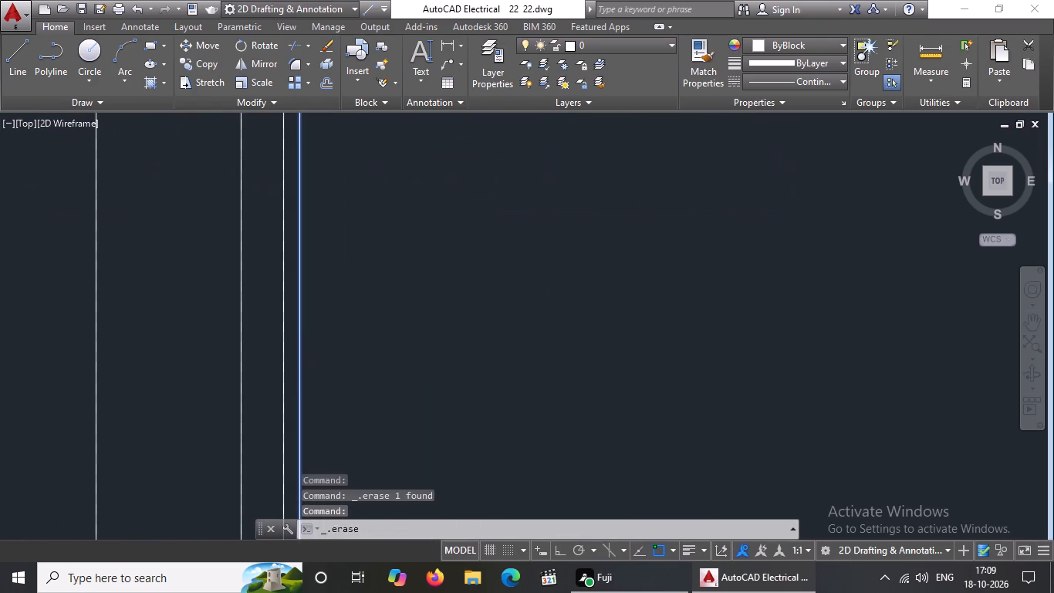
{"action": "left_click", "coordinate": [284, 361]}
{"action": "key", "text": "Delete"}
Erase the five vertical construction lines at and beyond the elevation's kitchen-side end, up to the outer wall's inner corner.
{"action": "scroll", "coordinate": [312, 354], "scroll_direction": "down", "scroll_amount": 6}
{"action": "middle_click_drag", "start_coordinate": [261, 359], "coordinate": [341, 344]}
{"action": "scroll", "coordinate": [371, 337], "scroll_direction": "up", "scroll_amount": 1}
{"action": "middle_click_drag", "start_coordinate": [341, 344], "coordinate": [433, 325]}
{"action": "scroll", "coordinate": [256, 339], "scroll_direction": "up", "scroll_amount": 2}
{"action": "left_click", "coordinate": [275, 328]}
{"action": "key", "text": "Delete"}
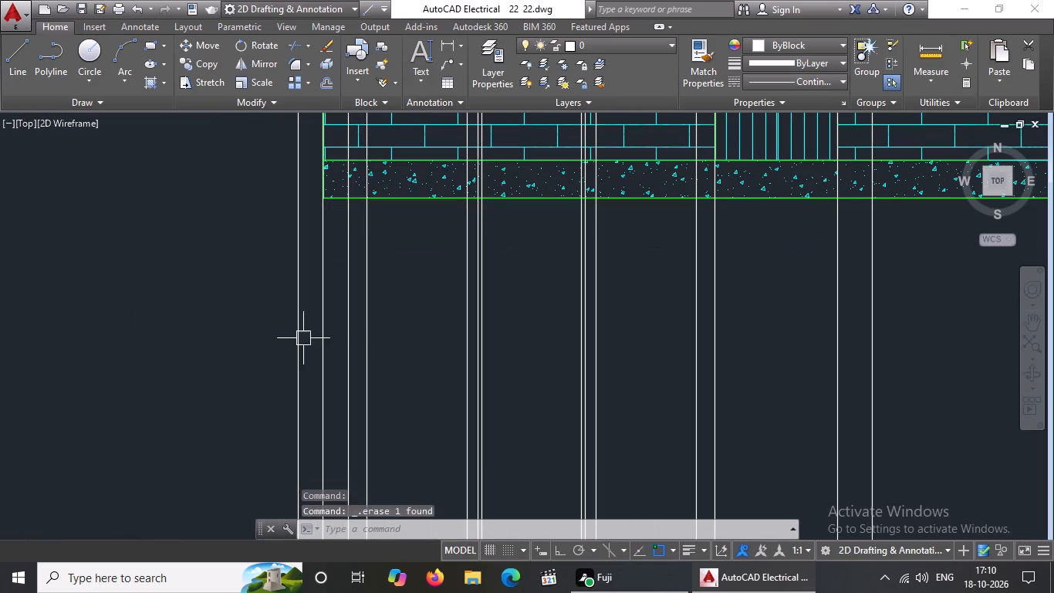
{"action": "left_click", "coordinate": [297, 340]}
{"action": "key", "text": "Delete"}
{"action": "left_click", "coordinate": [324, 330]}
{"action": "key", "text": "Delete"}
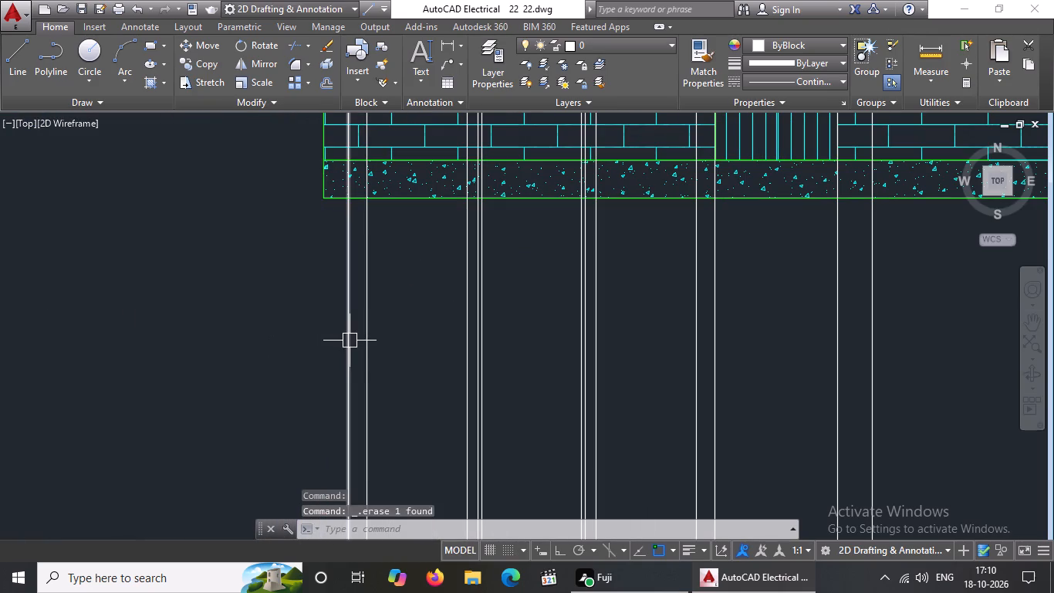
{"action": "left_click", "coordinate": [349, 341]}
{"action": "key", "text": "Delete"}
{"action": "left_click", "coordinate": [364, 337]}
{"action": "key", "text": "Delete"}
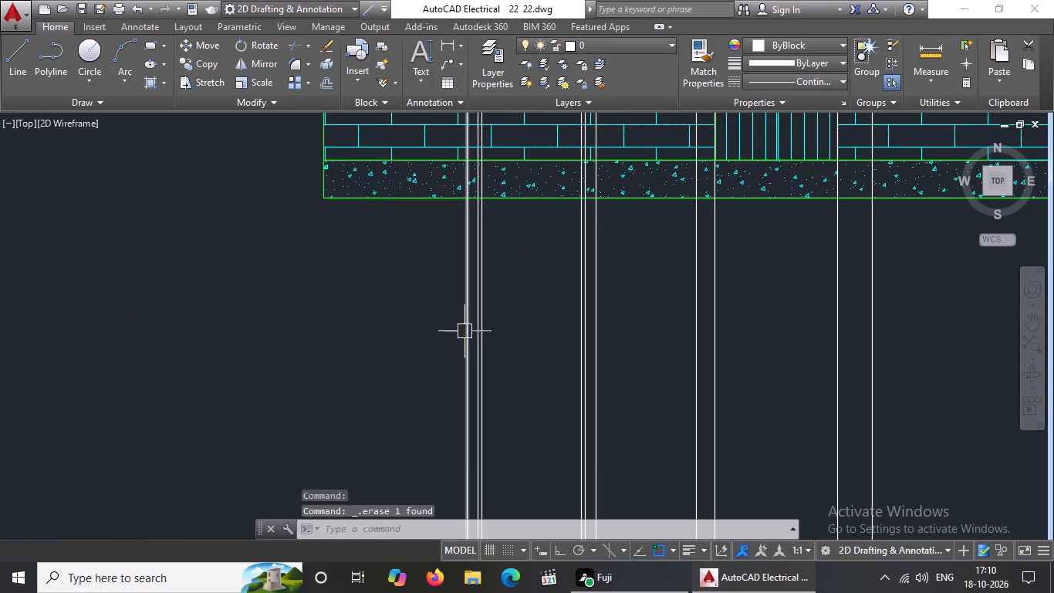
Erase the three vertical construction lines along the kitchen window's edge farthest from the door in the elevation.
{"action": "left_click", "coordinate": [465, 330]}
{"action": "key", "text": "Delete"}
{"action": "middle_click_drag", "start_coordinate": [535, 344], "coordinate": [382, 383]}
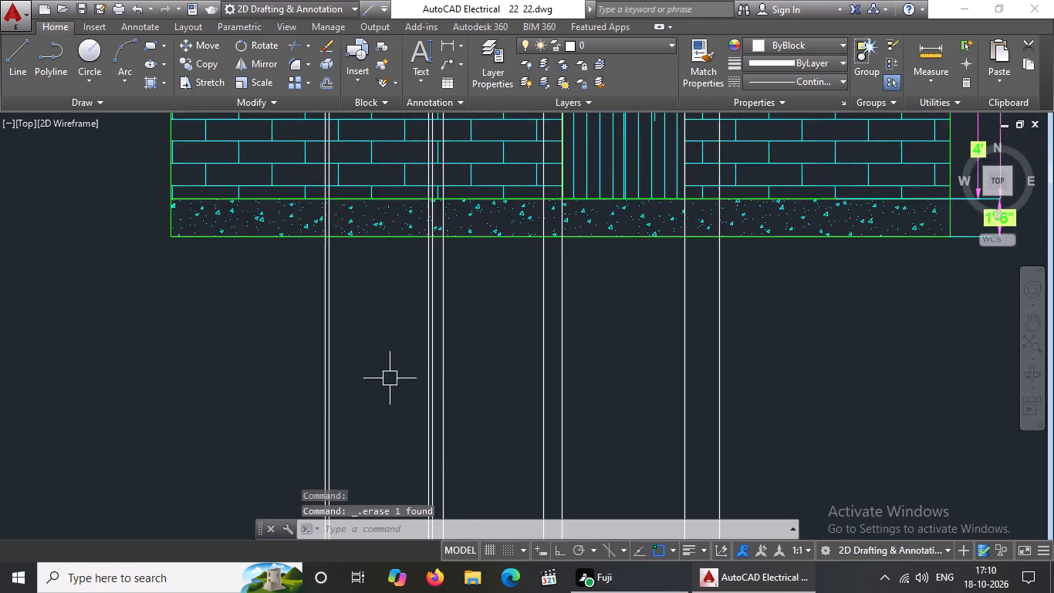
{"action": "scroll", "coordinate": [425, 368], "scroll_direction": "up", "scroll_amount": 3}
{"action": "scroll", "coordinate": [425, 368], "scroll_direction": "down", "scroll_amount": 5}
{"action": "scroll", "coordinate": [432, 371], "scroll_direction": "up", "scroll_amount": 4}
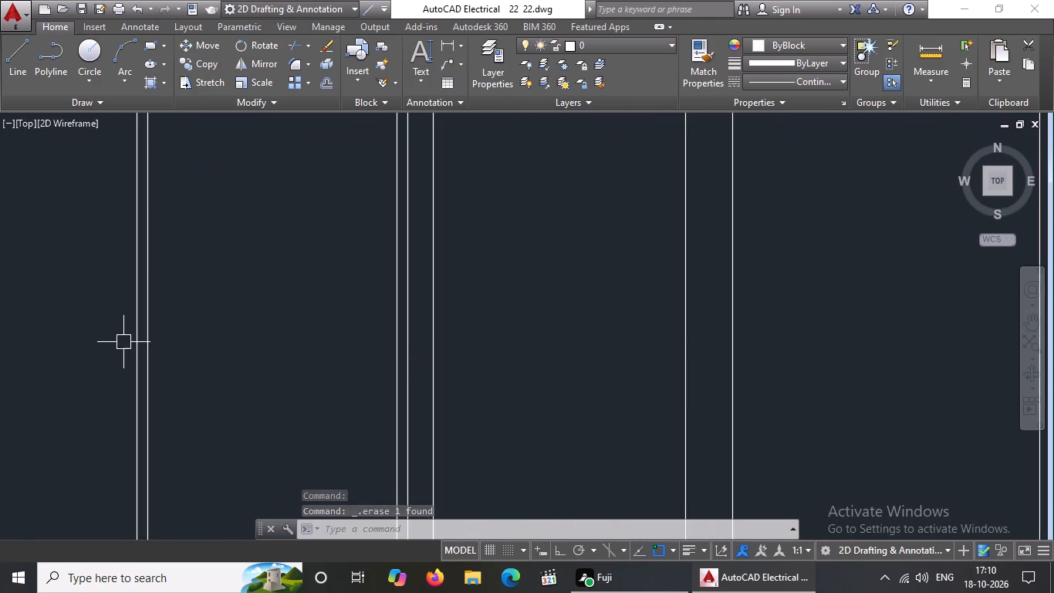
{"action": "left_click", "coordinate": [137, 337]}
{"action": "key", "text": "Delete"}
{"action": "left_click", "coordinate": [151, 342]}
{"action": "key", "text": "Delete"}
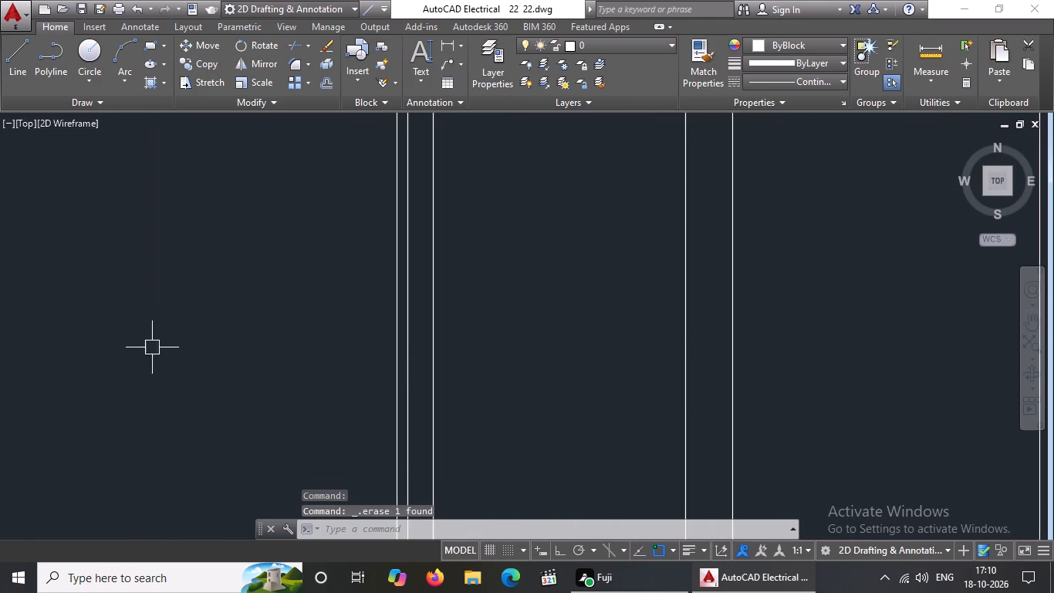
Erase the three vertical construction lines along the kitchen window's edge nearest the door in the elevation.
{"action": "left_click", "coordinate": [394, 343]}
{"action": "key", "text": "Delete"}
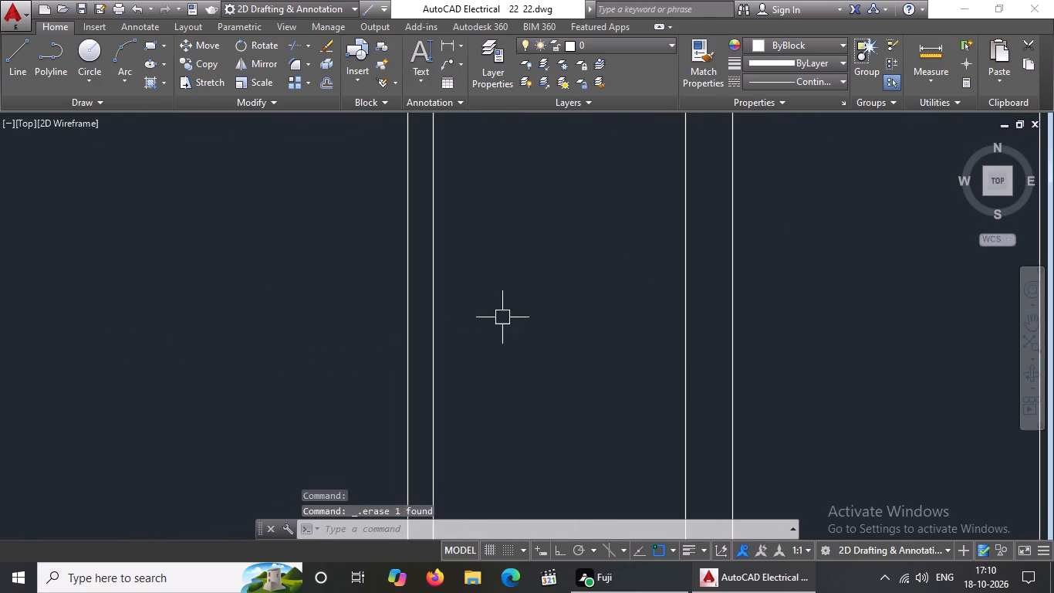
{"action": "left_click_drag", "start_coordinate": [500, 317], "coordinate": [199, 353]}
{"action": "left_click", "coordinate": [201, 353]}
{"action": "key", "text": "Delete"}
Erase the two vertical construction lines at and just beyond the main door's kitchen-side edge in the elevation.
{"action": "scroll", "coordinate": [377, 354], "scroll_direction": "down", "scroll_amount": 5}
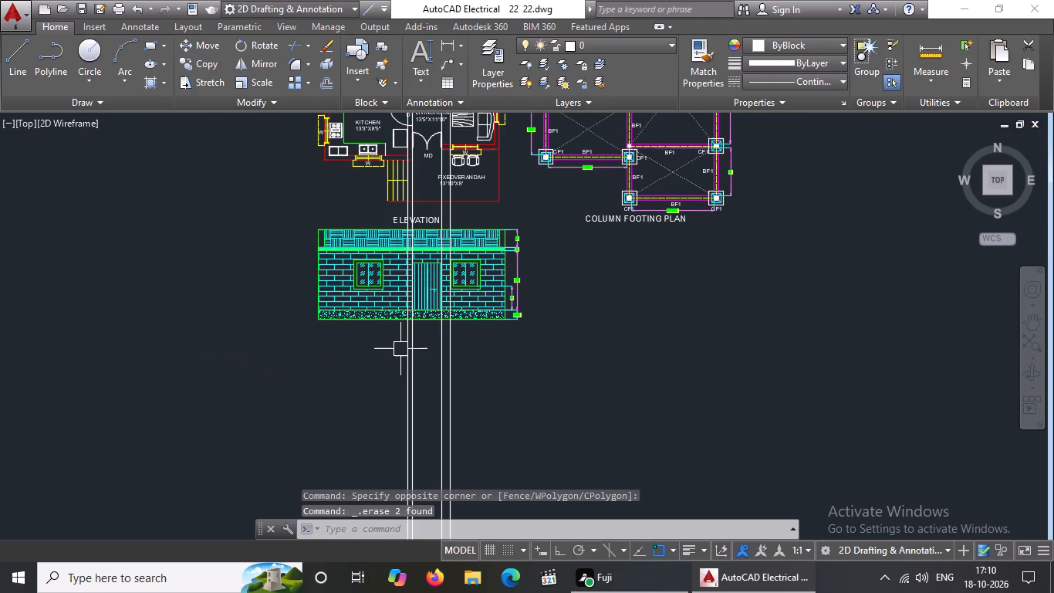
{"action": "scroll", "coordinate": [413, 348], "scroll_direction": "up", "scroll_amount": 3}
{"action": "left_click_drag", "start_coordinate": [421, 344], "coordinate": [364, 370]}
{"action": "left_click", "coordinate": [388, 359]}
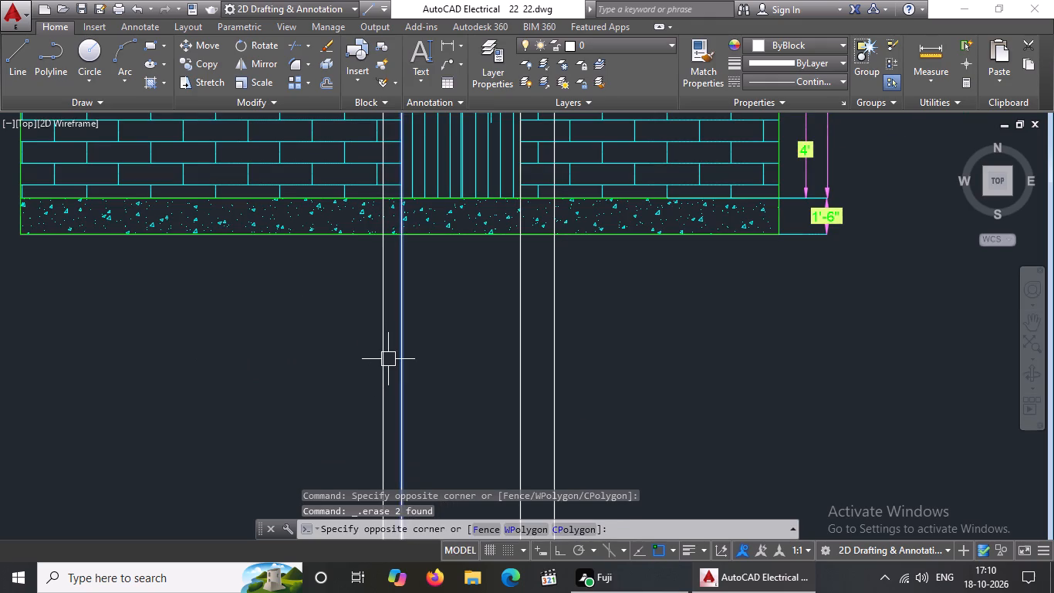
{"action": "key", "text": "Delete"}
{"action": "left_click", "coordinate": [375, 364]}
{"action": "left_click", "coordinate": [387, 361]}
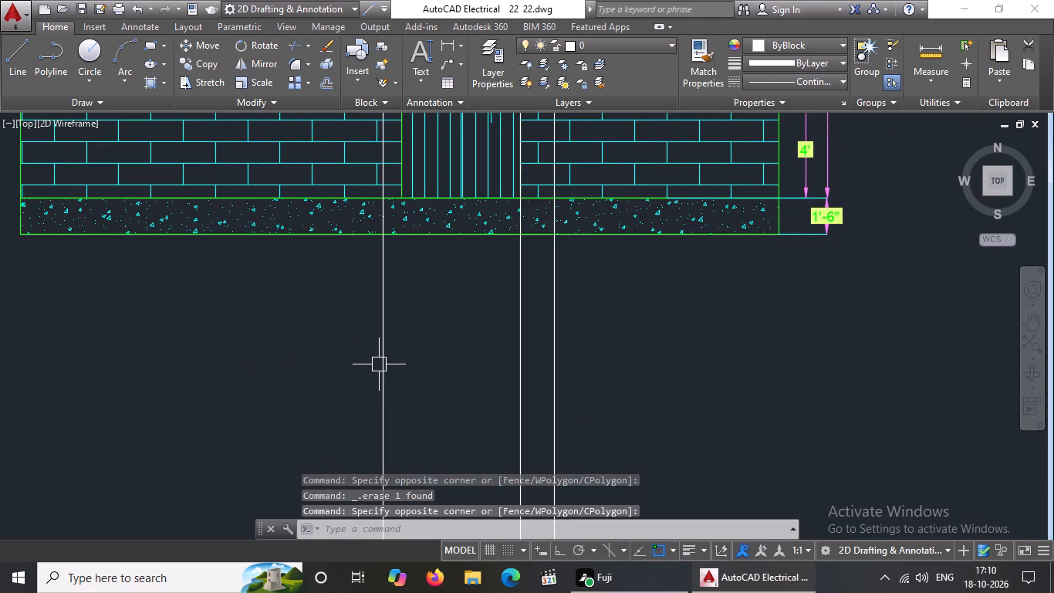
{"action": "left_click", "coordinate": [376, 365]}
{"action": "left_click", "coordinate": [383, 363]}
{"action": "key", "text": "Delete"}
Erase the last two vertical construction lines, at the door's living-room-side edge and the nearby living room window edge.
{"action": "left_click", "coordinate": [518, 361]}
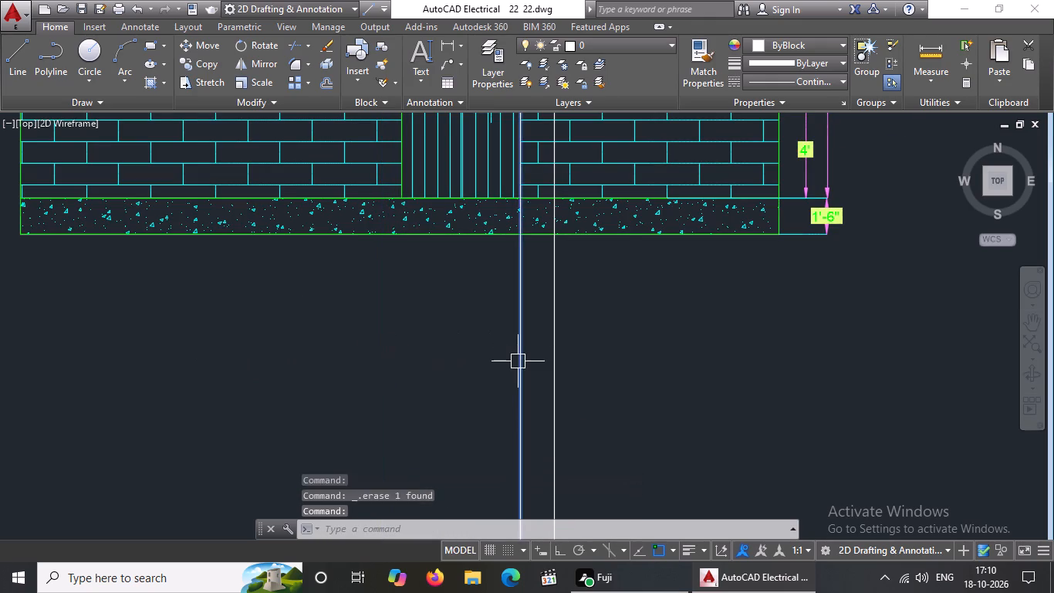
{"action": "key", "text": "Delete"}
{"action": "left_click", "coordinate": [551, 344]}
{"action": "scroll", "coordinate": [551, 344], "scroll_direction": "down", "scroll_amount": 3}
{"action": "key", "text": "Delete"}
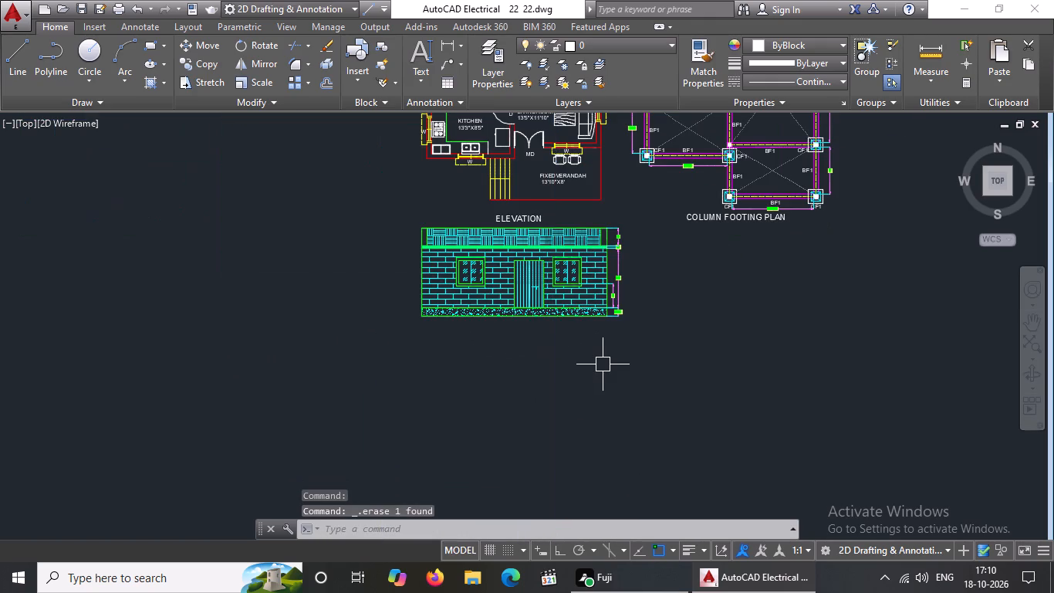
Open DesignCenter and insert the Bed - Queen block at scale 1 in the empty area left of the ground floor plan.
{"action": "scroll", "coordinate": [603, 364], "scroll_direction": "down", "scroll_amount": 1}
{"action": "middle_click_drag", "start_coordinate": [614, 348], "coordinate": [556, 477]}
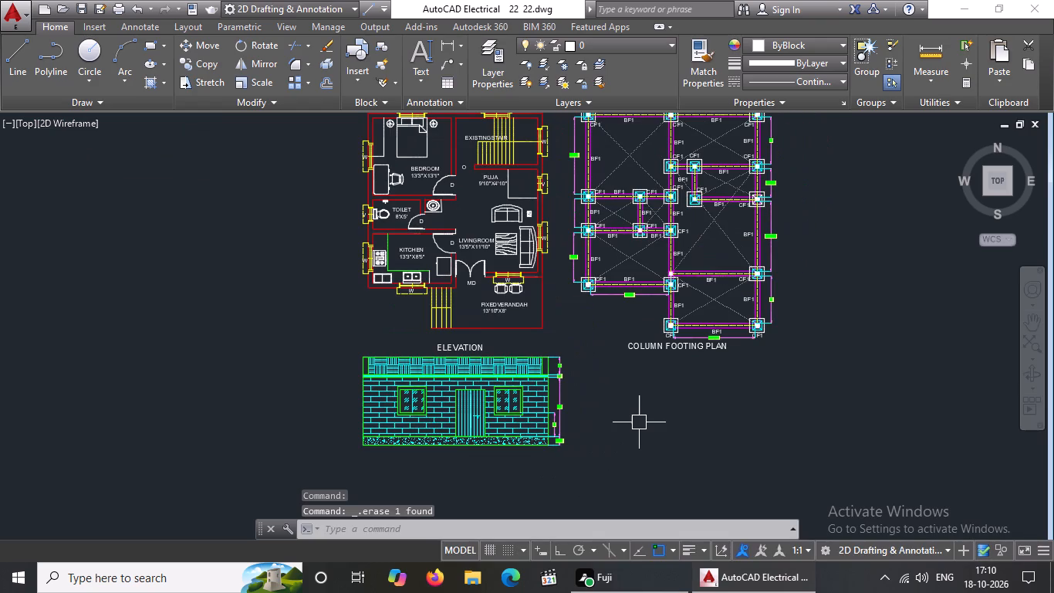
{"action": "key", "text": "Escape"}
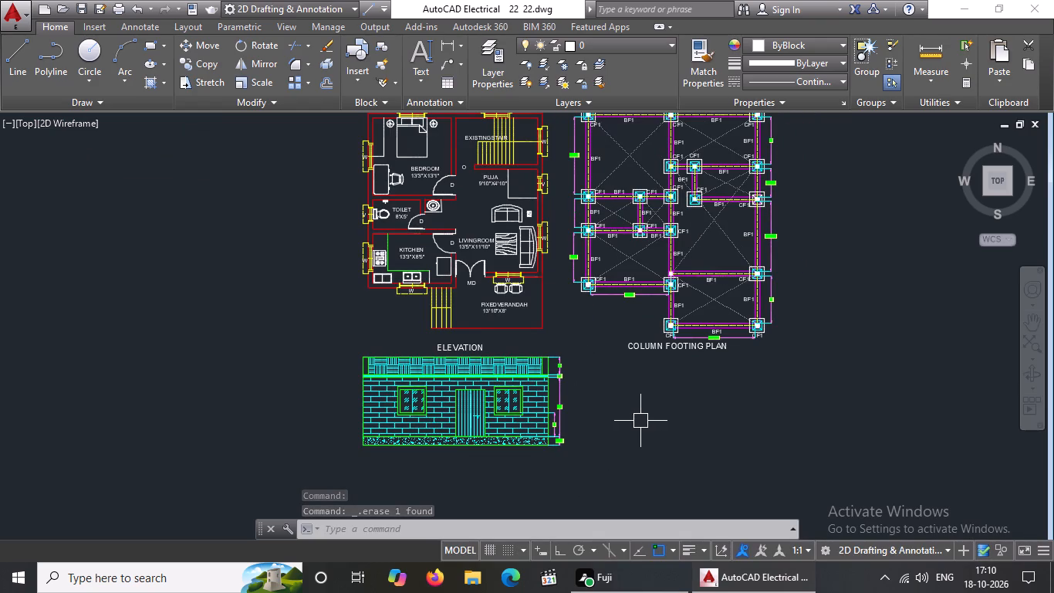
{"action": "key", "text": "d"}
{"action": "type", "text": "C"}
{"action": "key", "text": "space"}
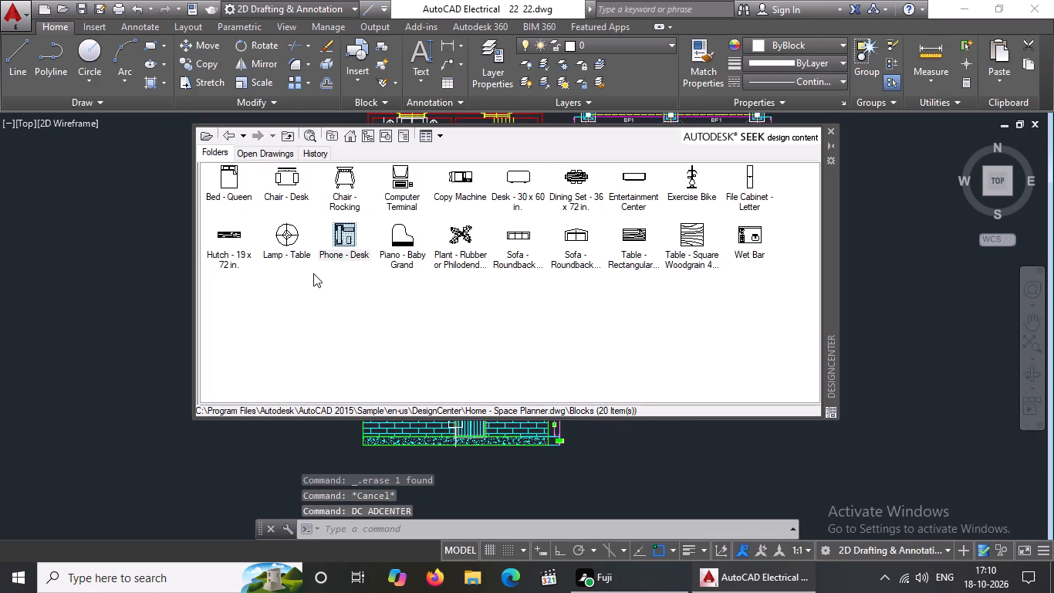
{"action": "double_click", "coordinate": [225, 188]}
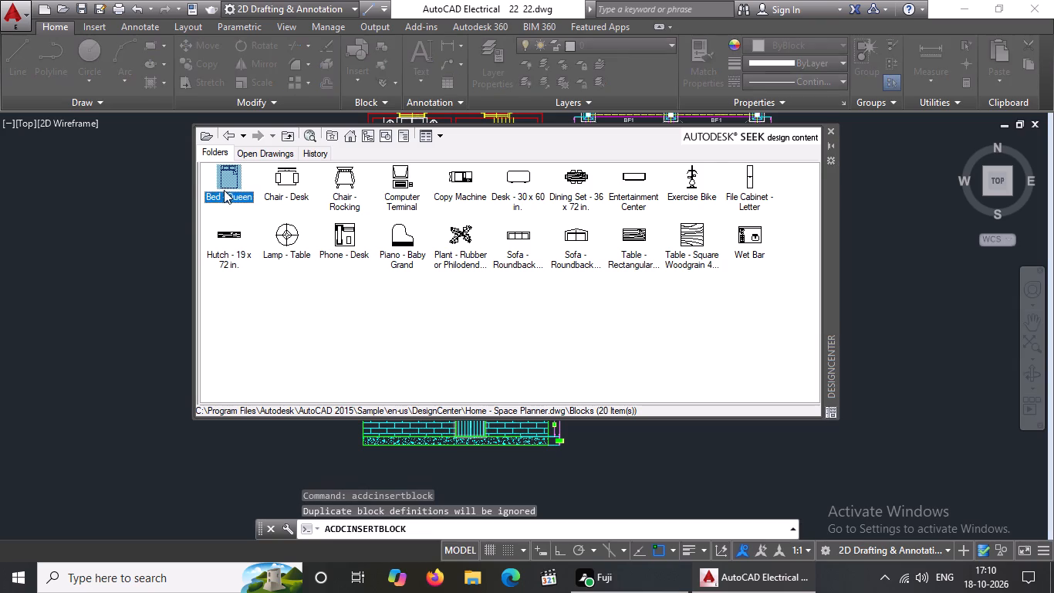
{"action": "left_click", "coordinate": [530, 383]}
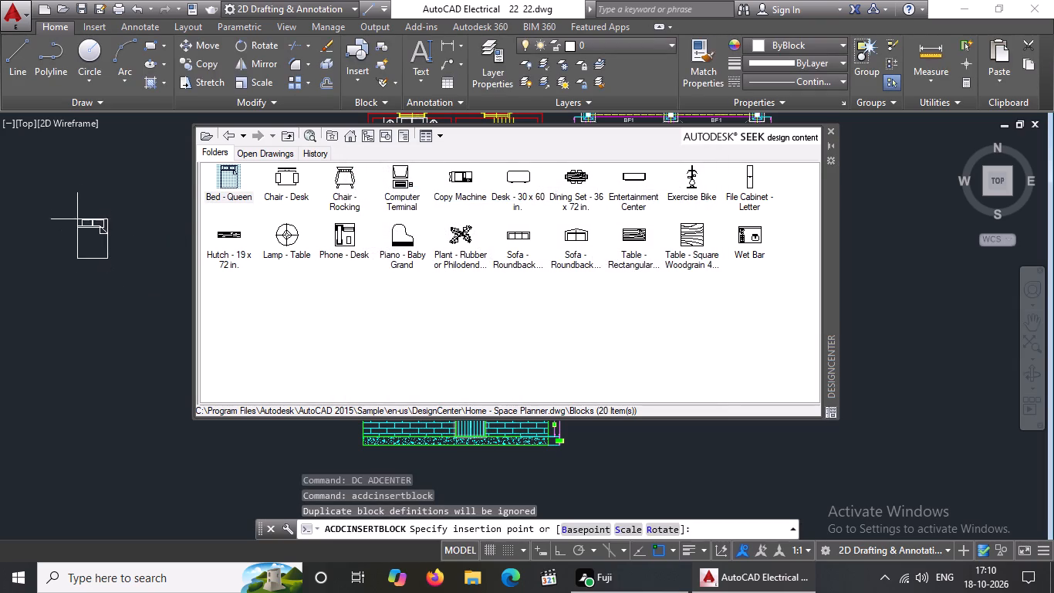
{"action": "left_click", "coordinate": [91, 204]}
{"action": "key", "text": "Return"}
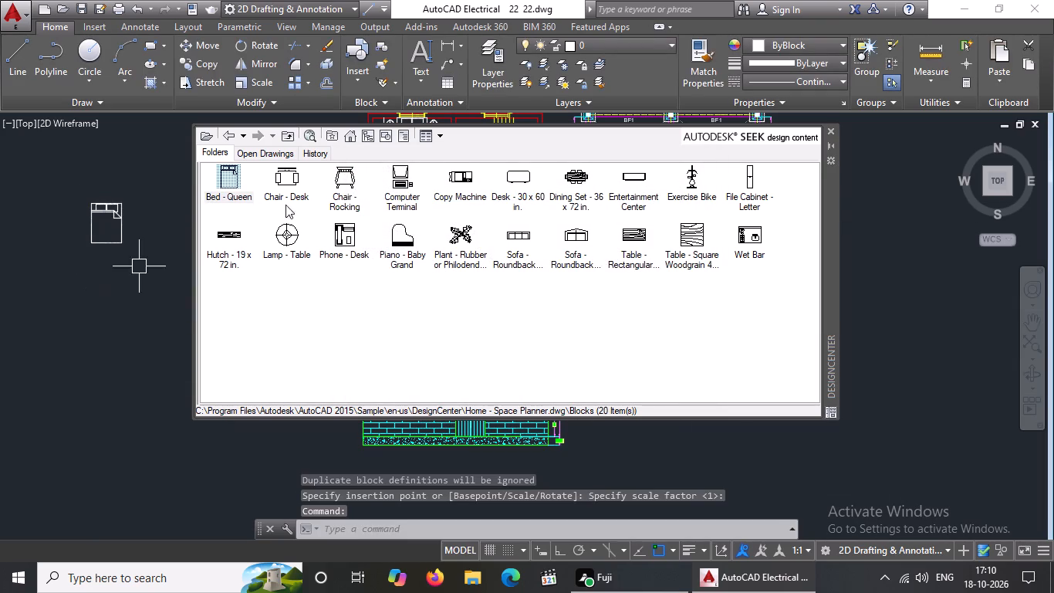
Insert the Chair - Desk block below the queen bed and the Chair - Rocking block beside the bed, both at scale 1.
{"action": "double_click", "coordinate": [281, 177]}
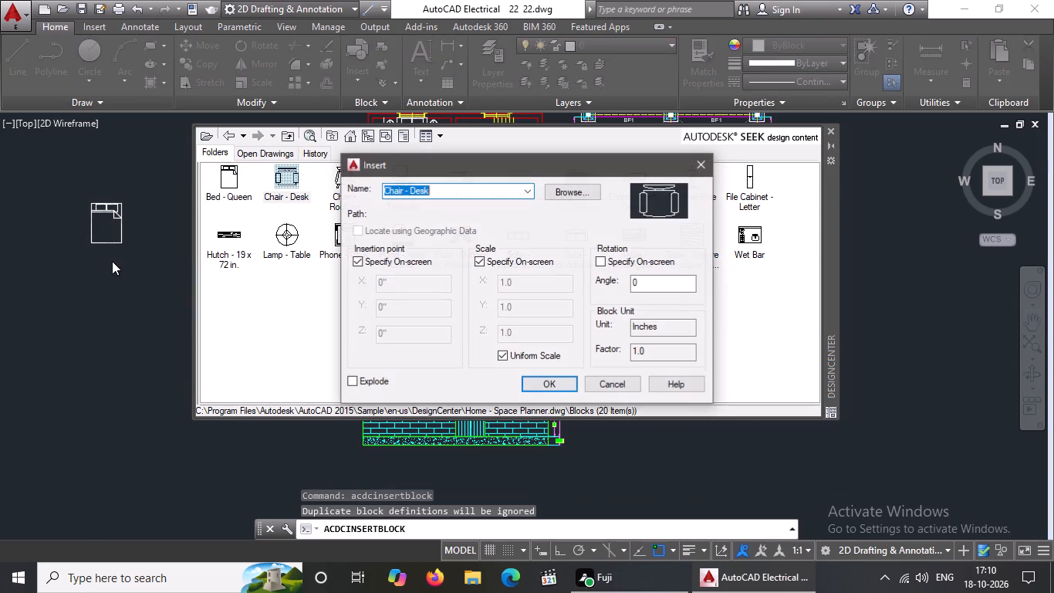
{"action": "left_click", "coordinate": [551, 378]}
{"action": "left_click", "coordinate": [126, 266]}
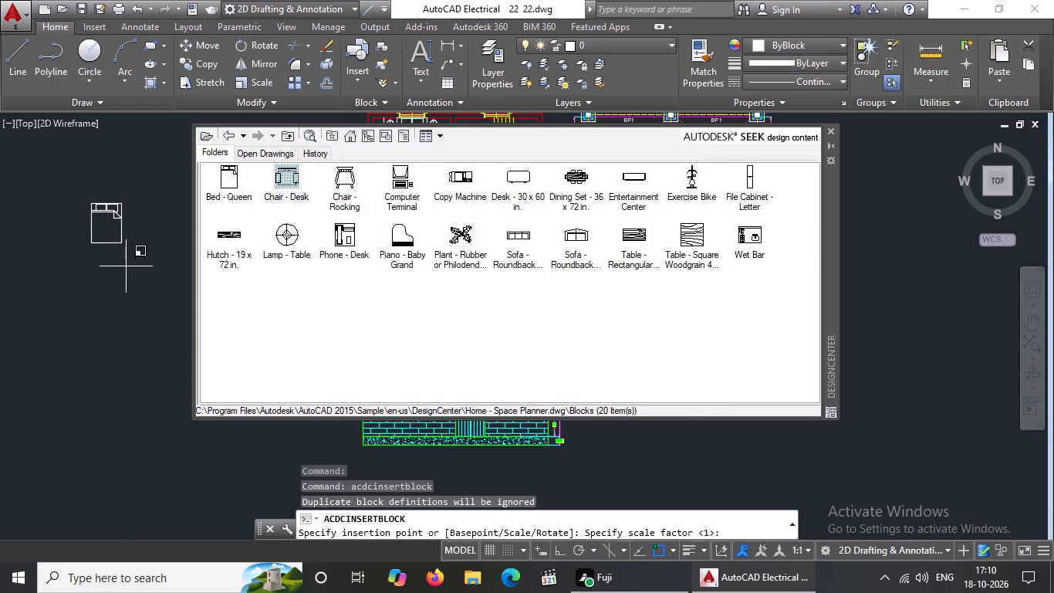
{"action": "key", "text": "Return"}
{"action": "double_click", "coordinate": [353, 183]}
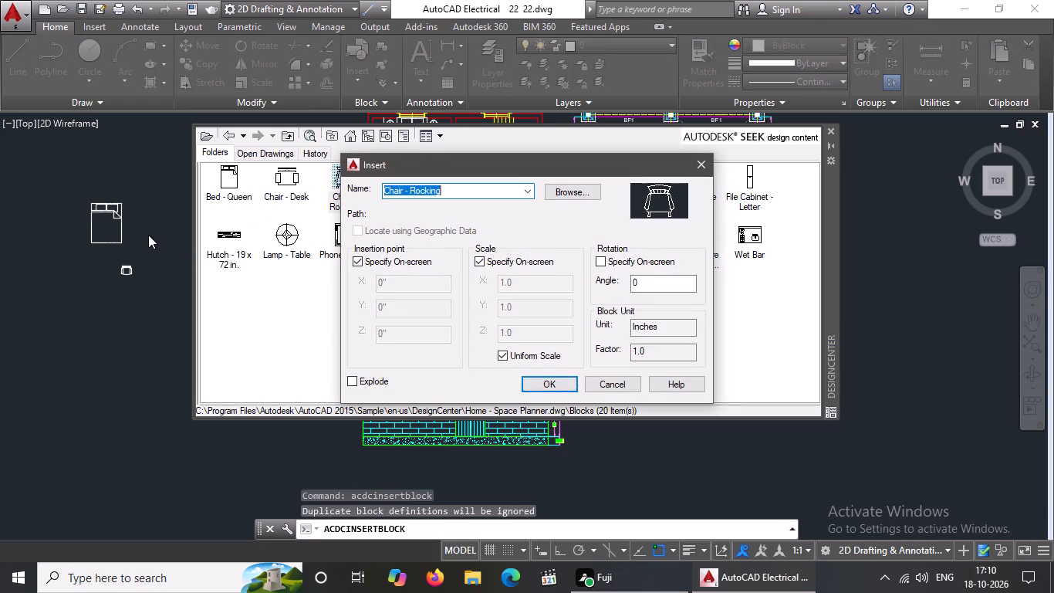
{"action": "left_click", "coordinate": [551, 381]}
{"action": "left_click", "coordinate": [160, 226]}
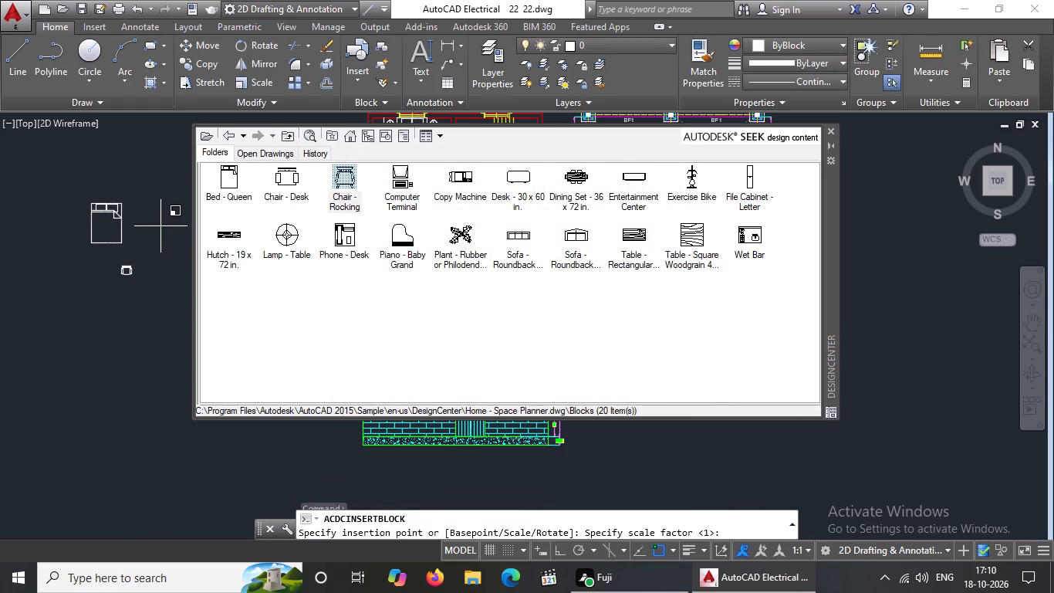
{"action": "key", "text": "Return"}
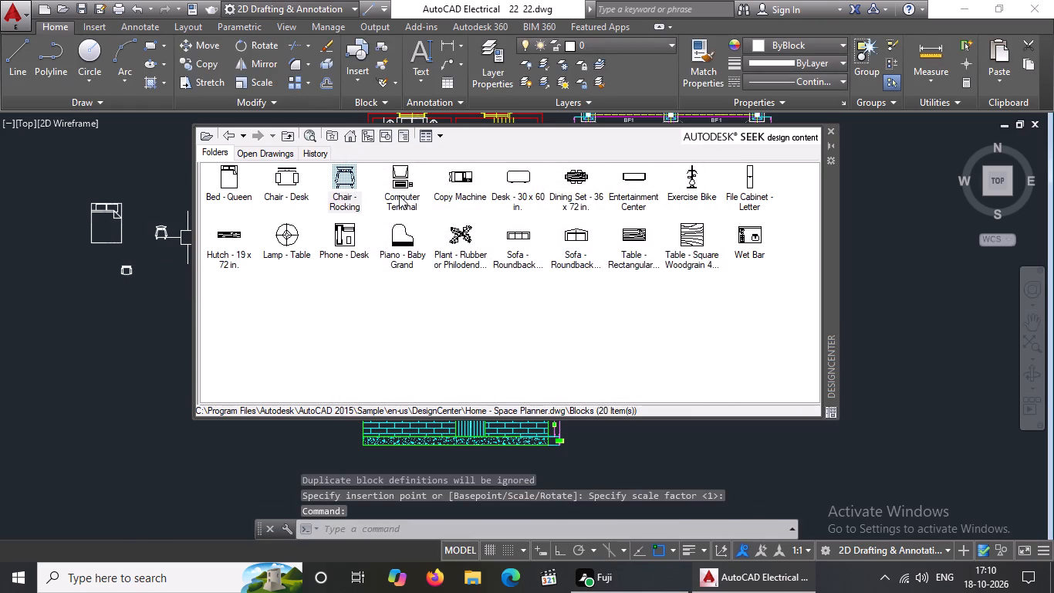
Insert the Computer Terminal and Copy Machine blocks at scale 1 on either side of the desk chair.
{"action": "double_click", "coordinate": [398, 195]}
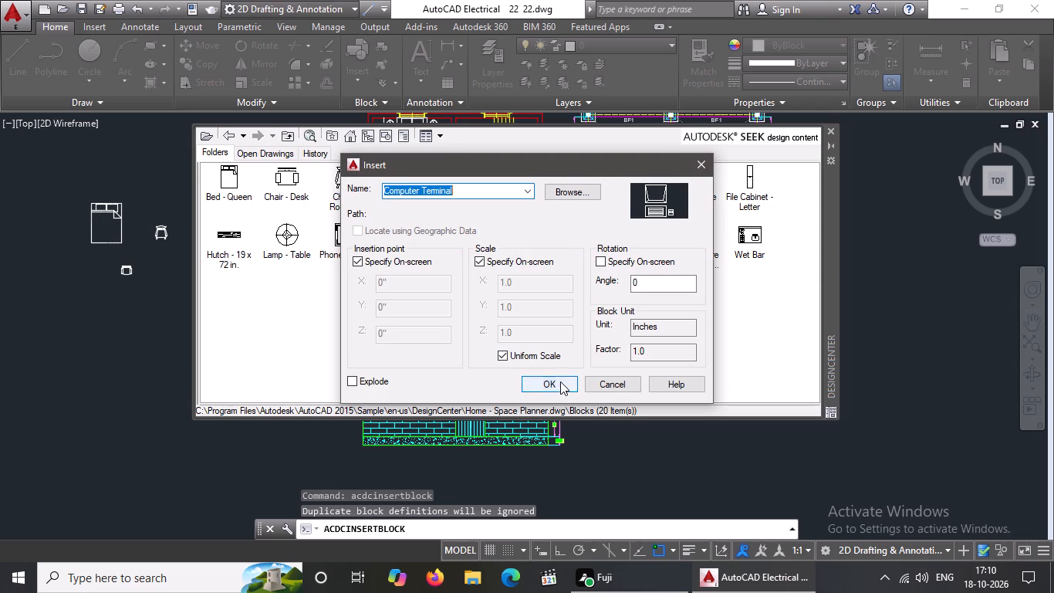
{"action": "left_click", "coordinate": [560, 381]}
{"action": "left_click", "coordinate": [152, 273]}
{"action": "key", "text": "Return"}
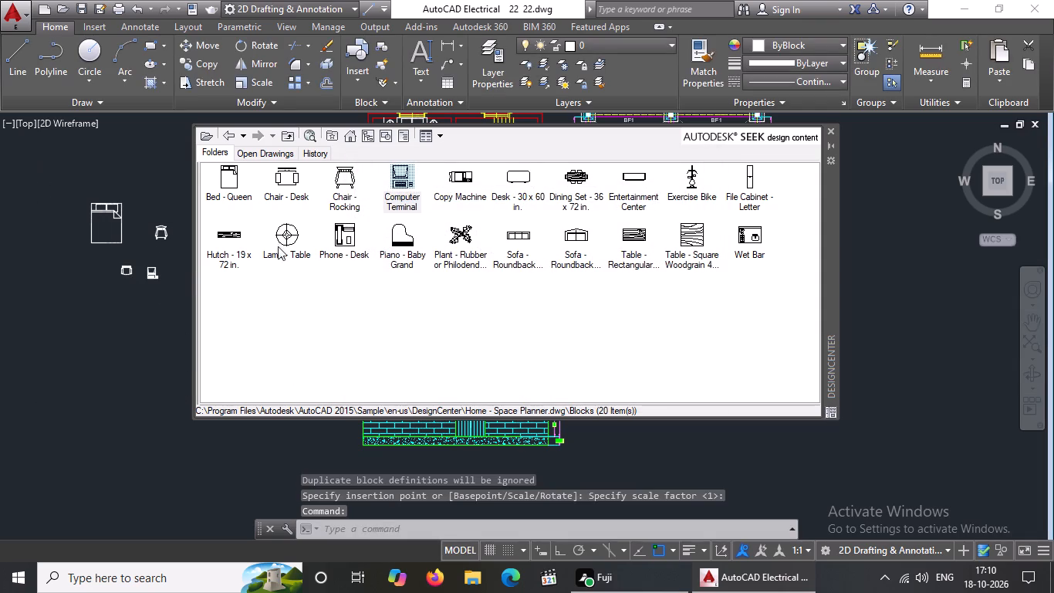
{"action": "double_click", "coordinate": [463, 183]}
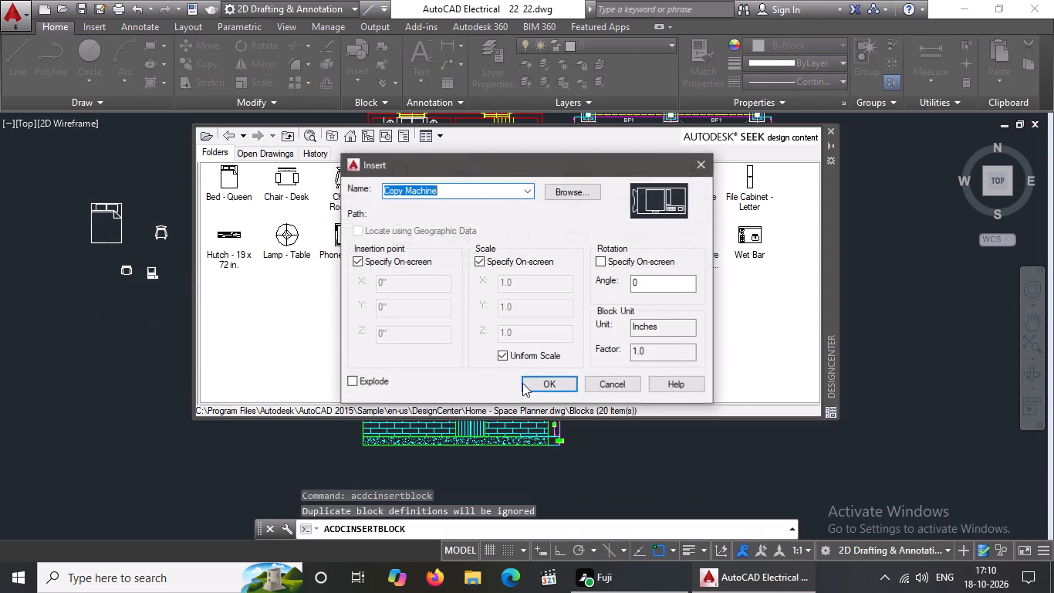
{"action": "left_click", "coordinate": [535, 379]}
{"action": "left_click", "coordinate": [76, 273]}
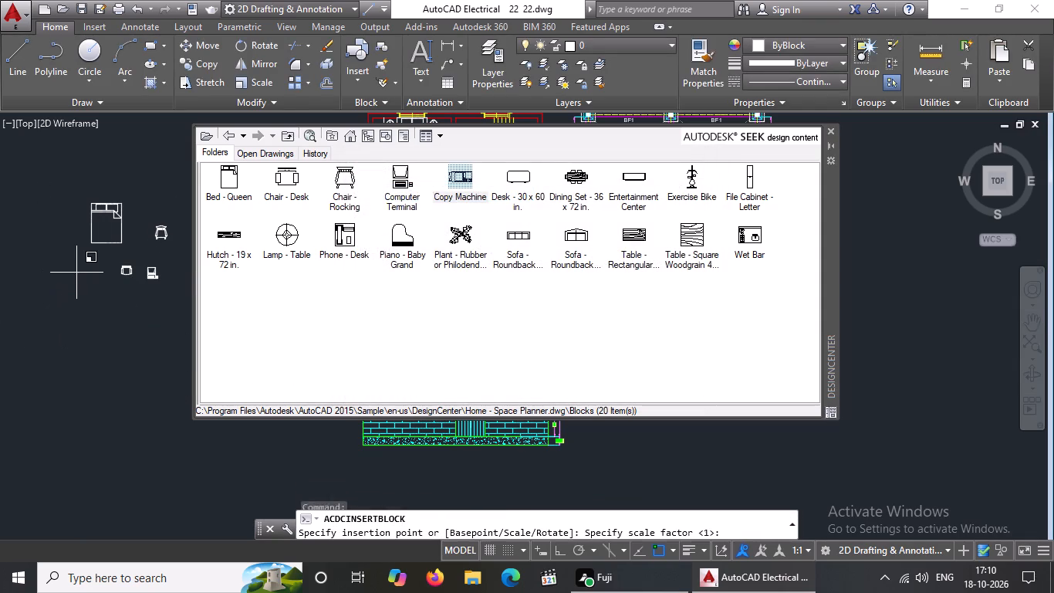
{"action": "key", "text": "Return"}
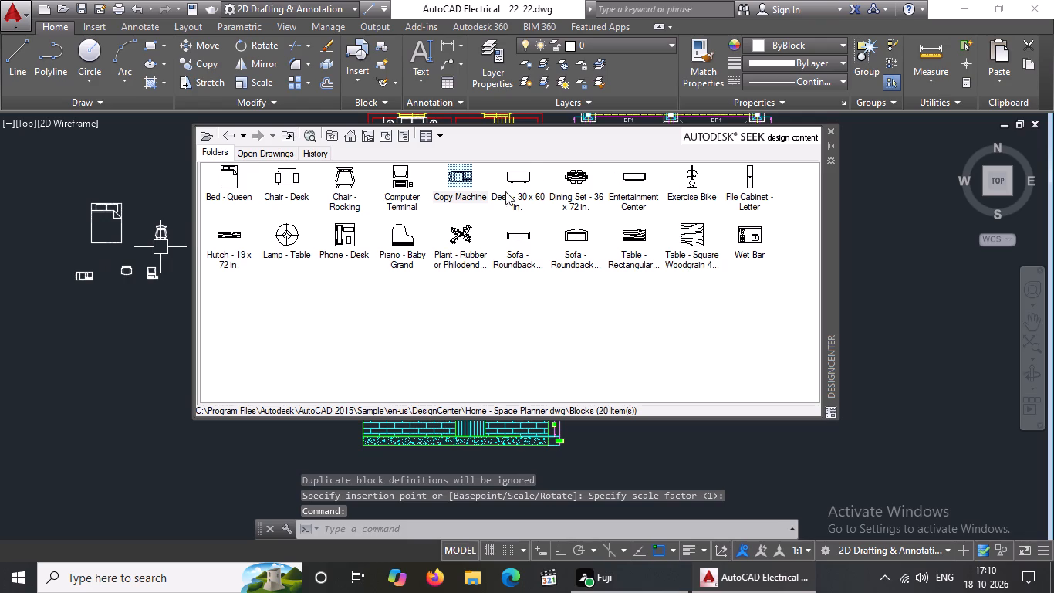
Insert the Desk - 30 x 60 in. block below the desk chair and the Dining Set - 36 x 72 in. beside it, at scale 1.
{"action": "double_click", "coordinate": [508, 182]}
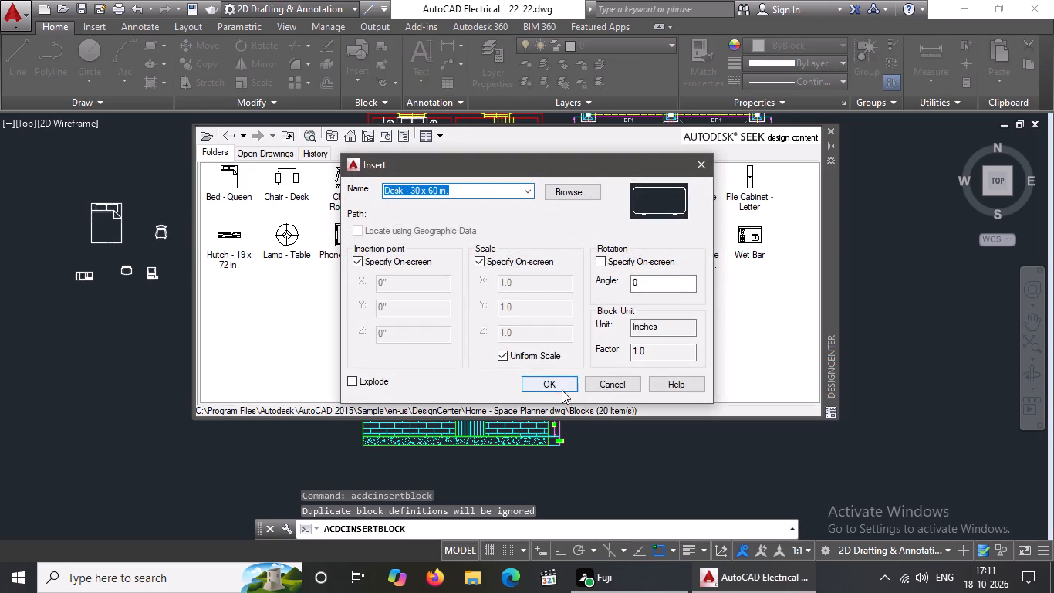
{"action": "left_click", "coordinate": [556, 371]}
{"action": "left_click", "coordinate": [556, 385]}
{"action": "left_click", "coordinate": [110, 304]}
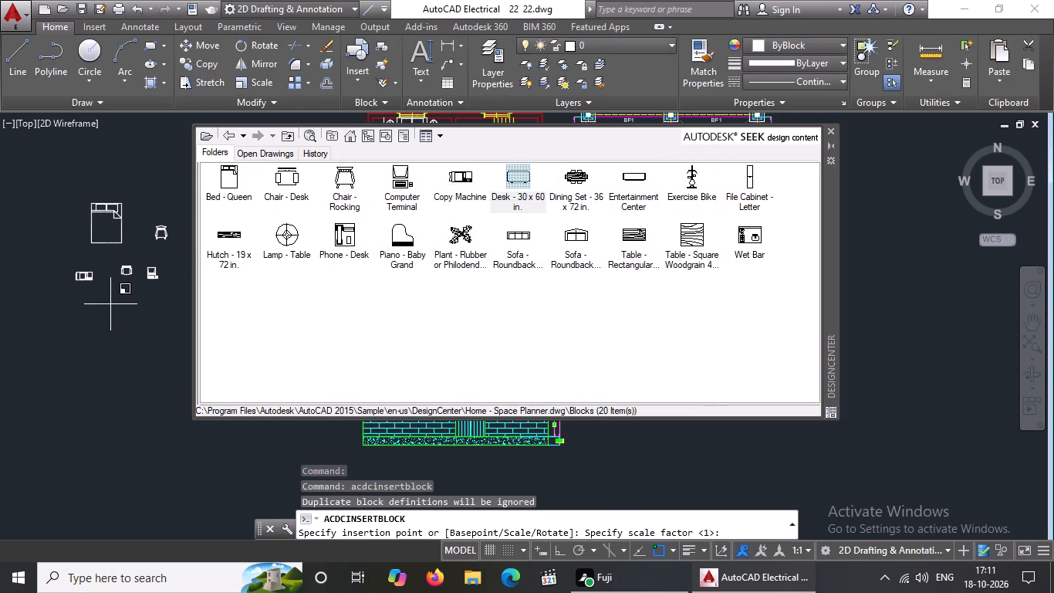
{"action": "key", "text": "Return"}
{"action": "double_click", "coordinate": [566, 186]}
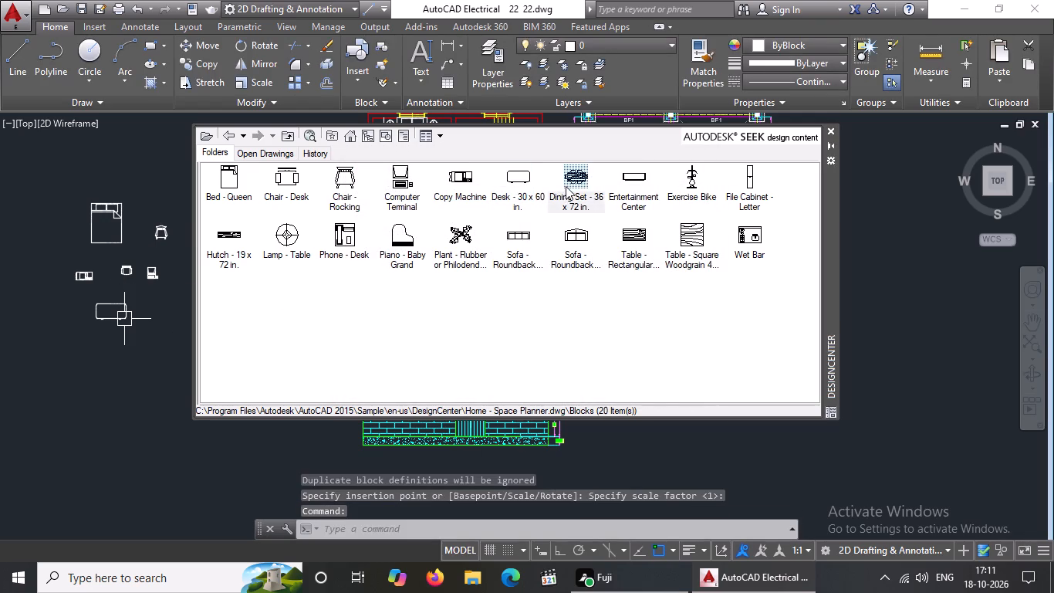
{"action": "left_click", "coordinate": [561, 379]}
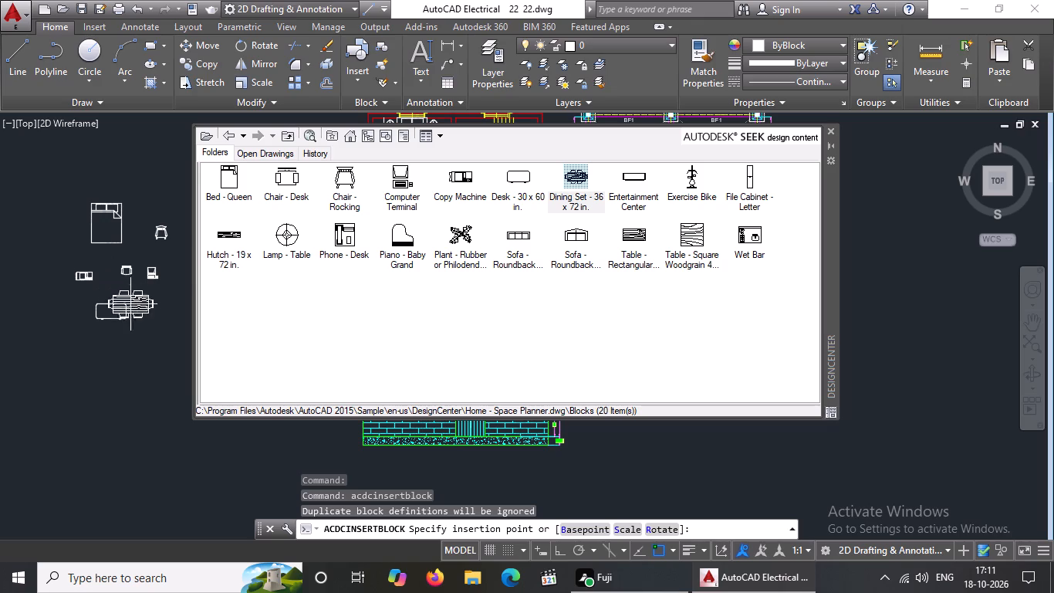
{"action": "left_click", "coordinate": [158, 303]}
{"action": "key", "text": "Return"}
Insert the Entertainment Center block left of the 30 x 60 in. desk and the Exercise Bike block below them, at scale 1.
{"action": "double_click", "coordinate": [623, 188]}
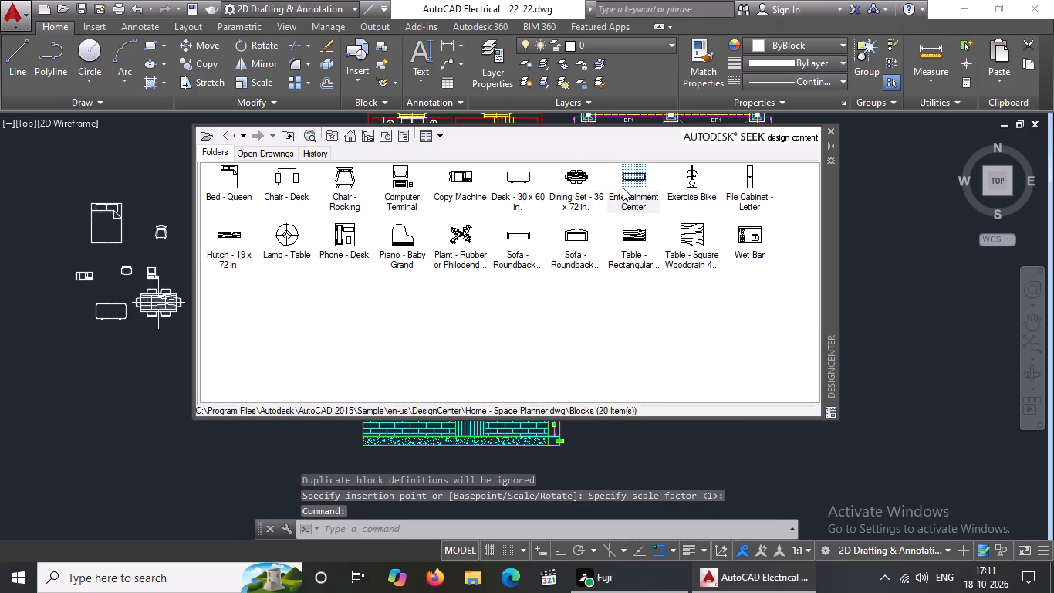
{"action": "left_click", "coordinate": [549, 378]}
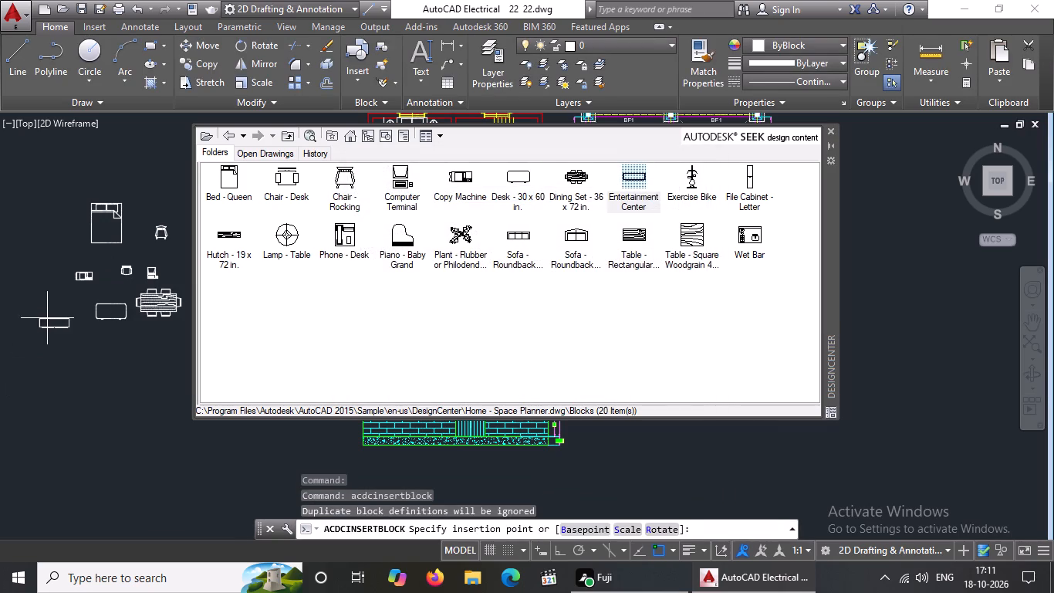
{"action": "left_click", "coordinate": [54, 303]}
{"action": "key", "text": "Return"}
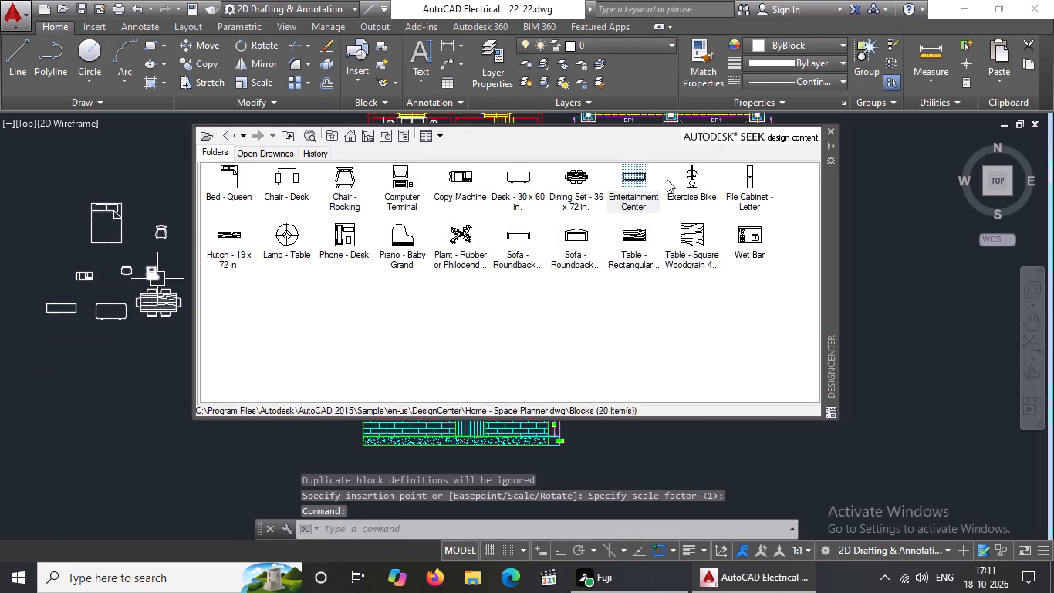
{"action": "double_click", "coordinate": [684, 192]}
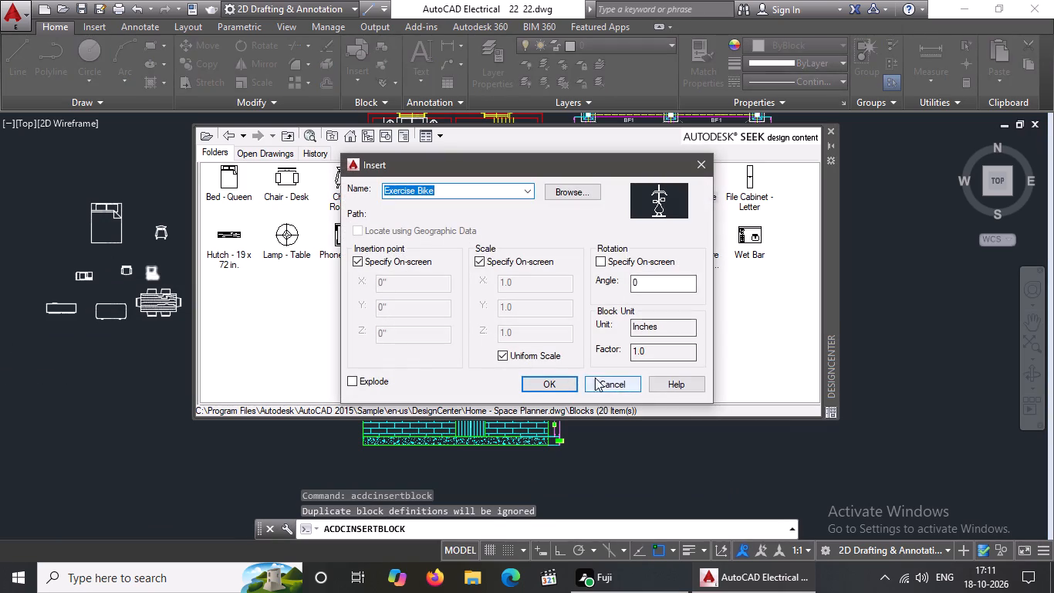
{"action": "left_click", "coordinate": [573, 383]}
{"action": "left_click", "coordinate": [86, 343]}
{"action": "key", "text": "Return"}
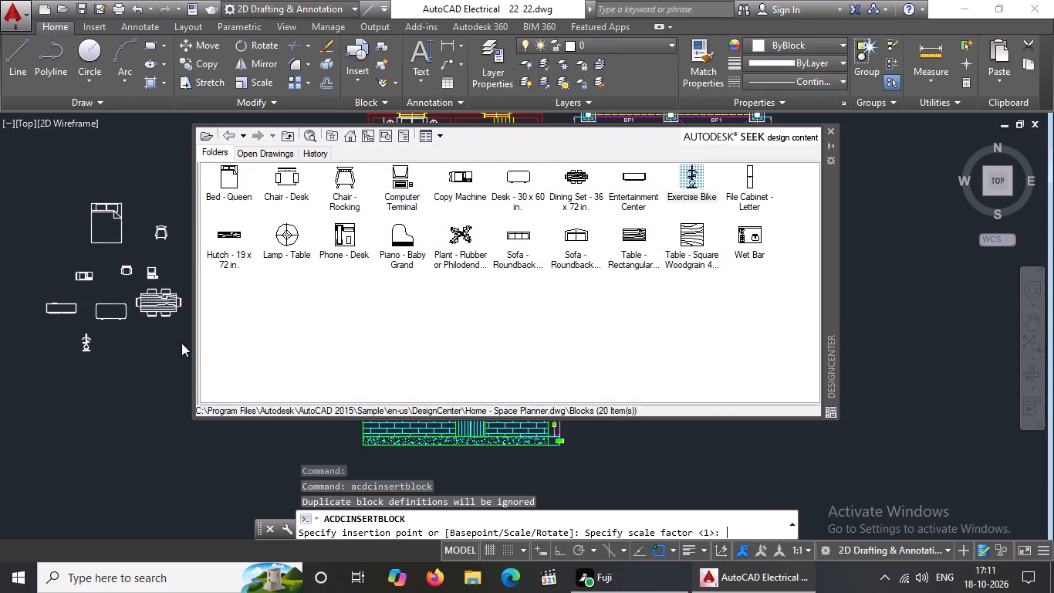
Insert the File Cabinet - Letter block left of the exercise bike and the Hutch - 19 x 72 in. right of it, at scale 1.
{"action": "double_click", "coordinate": [748, 186]}
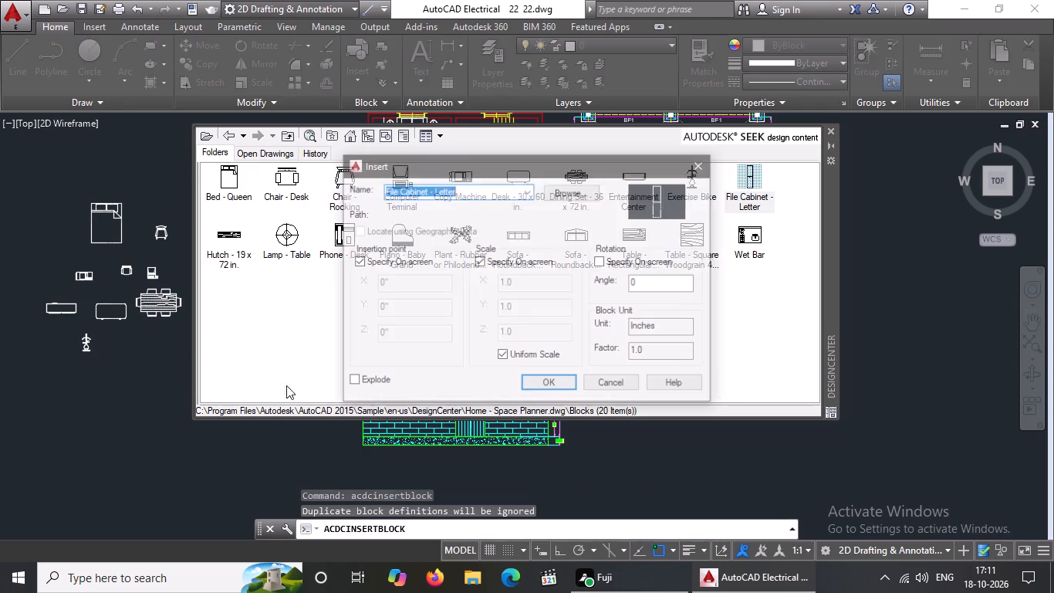
{"action": "left_click", "coordinate": [553, 386]}
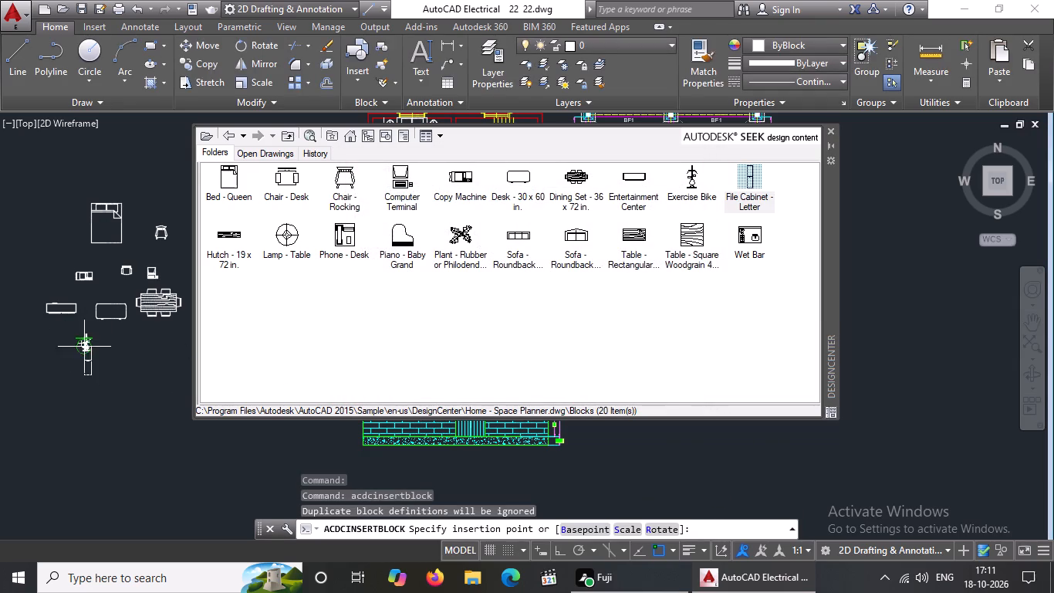
{"action": "left_click", "coordinate": [52, 337]}
{"action": "key", "text": "Return"}
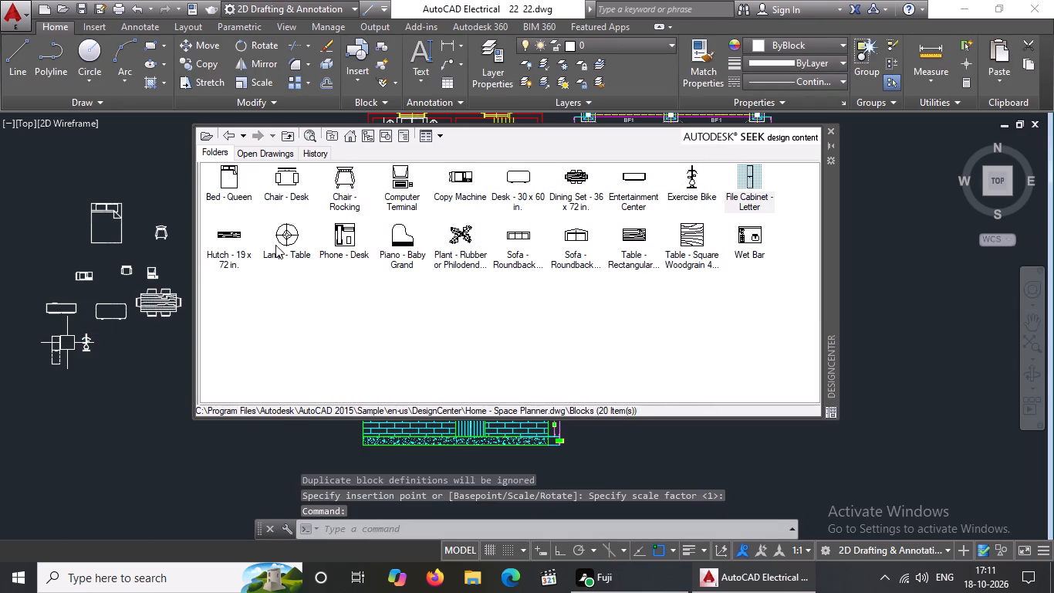
{"action": "left_click", "coordinate": [209, 235]}
{"action": "left_click", "coordinate": [218, 233]}
{"action": "double_click", "coordinate": [216, 249]}
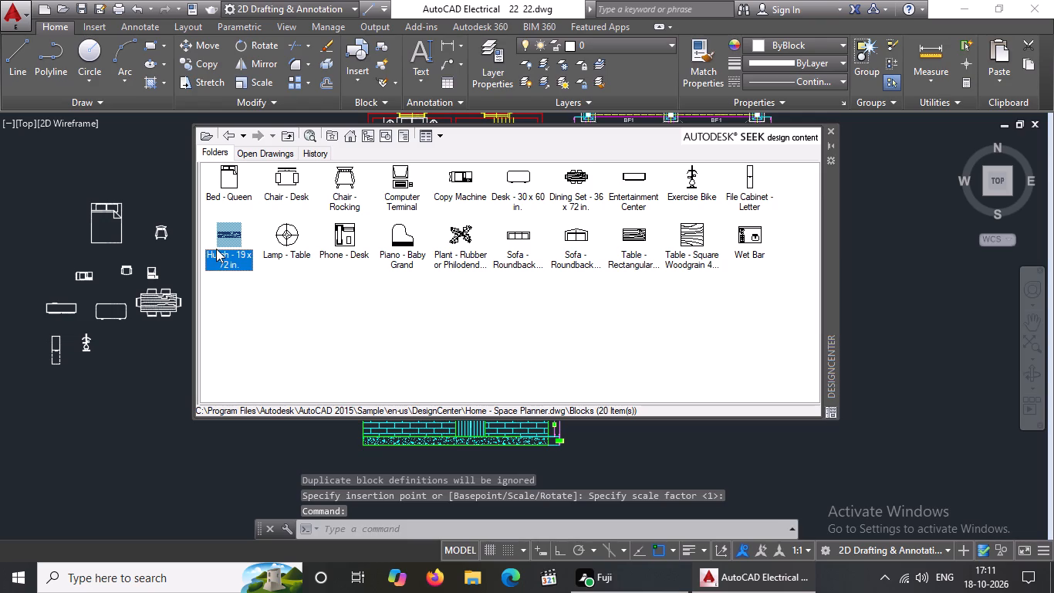
{"action": "left_click", "coordinate": [542, 383]}
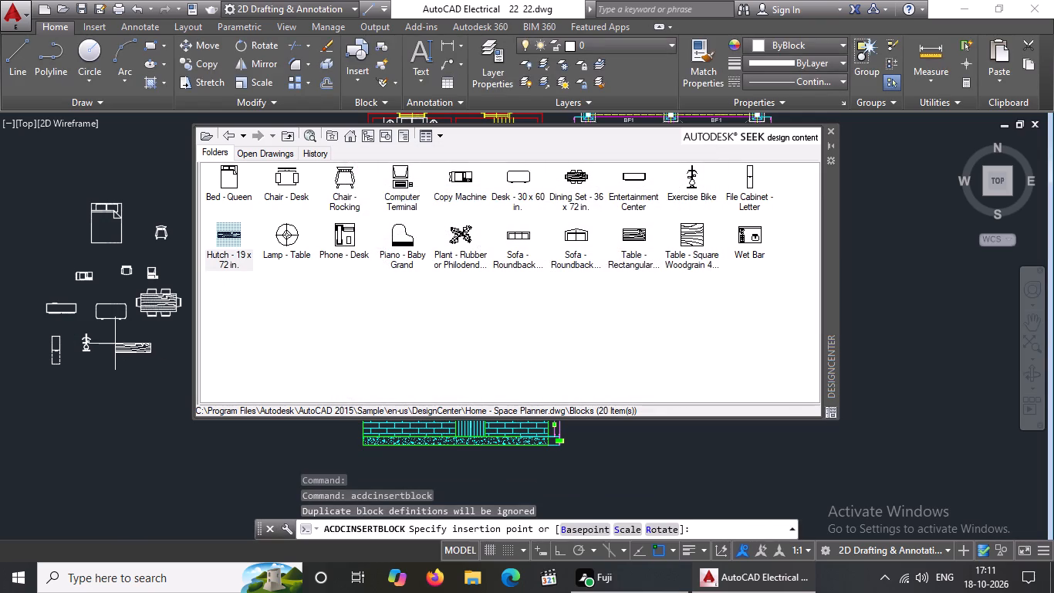
{"action": "left_click", "coordinate": [114, 341]}
{"action": "key", "text": "Return"}
Insert the Lamp - Table block below the hutch and the Phone - Desk block to the right of the column footing plan, at scale 1.
{"action": "double_click", "coordinate": [278, 238]}
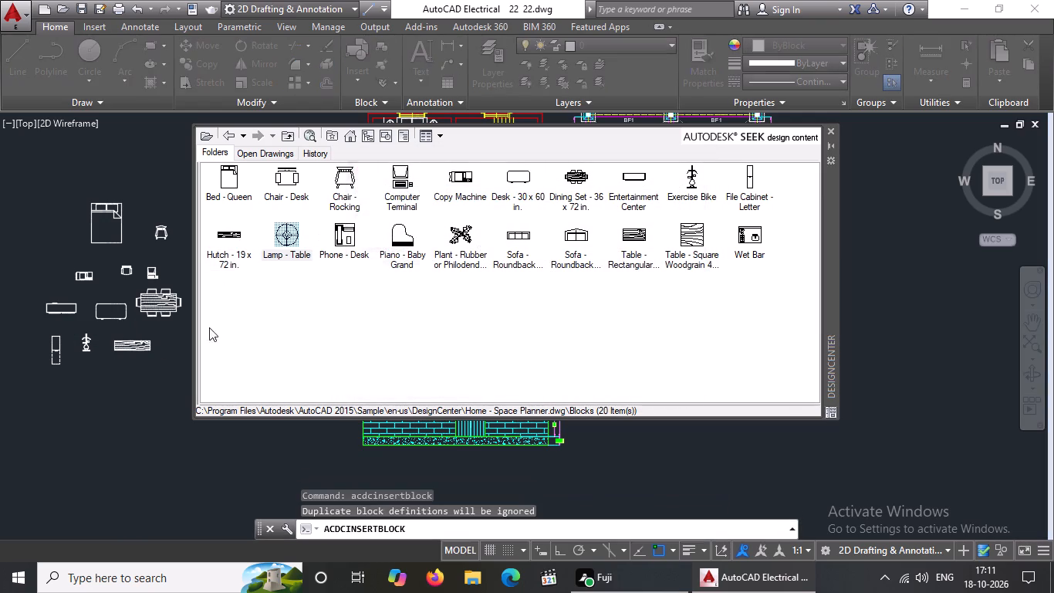
{"action": "left_click", "coordinate": [541, 379]}
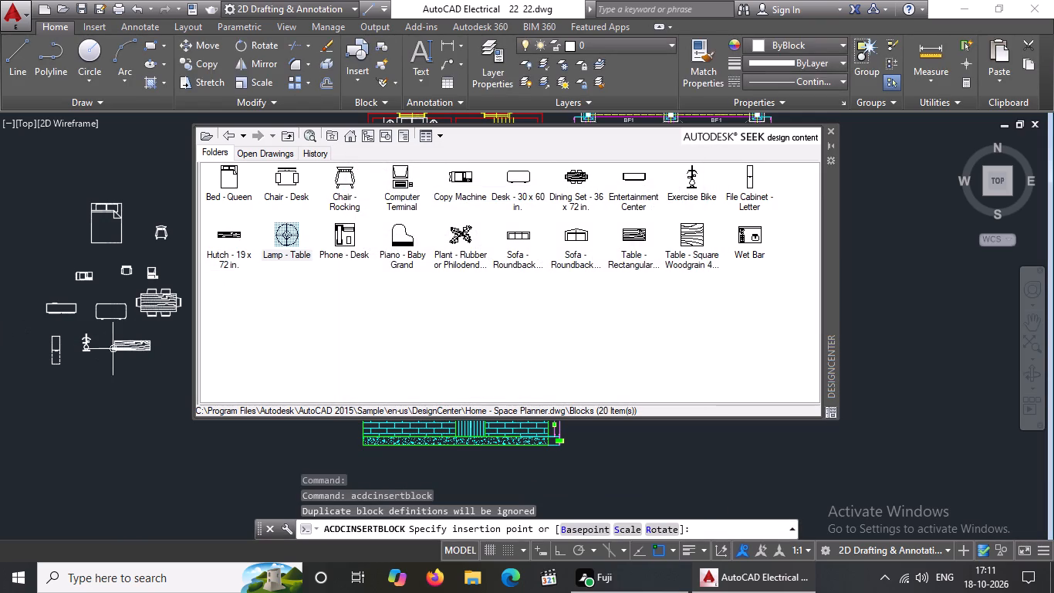
{"action": "left_click", "coordinate": [113, 358]}
{"action": "key", "text": "Return"}
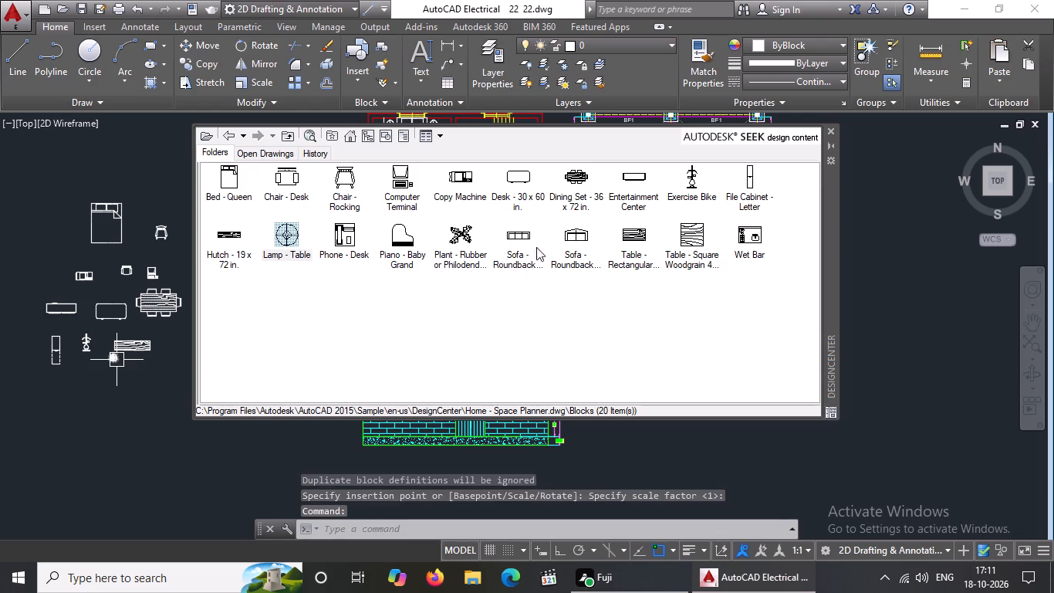
{"action": "triple_click", "coordinate": [347, 239]}
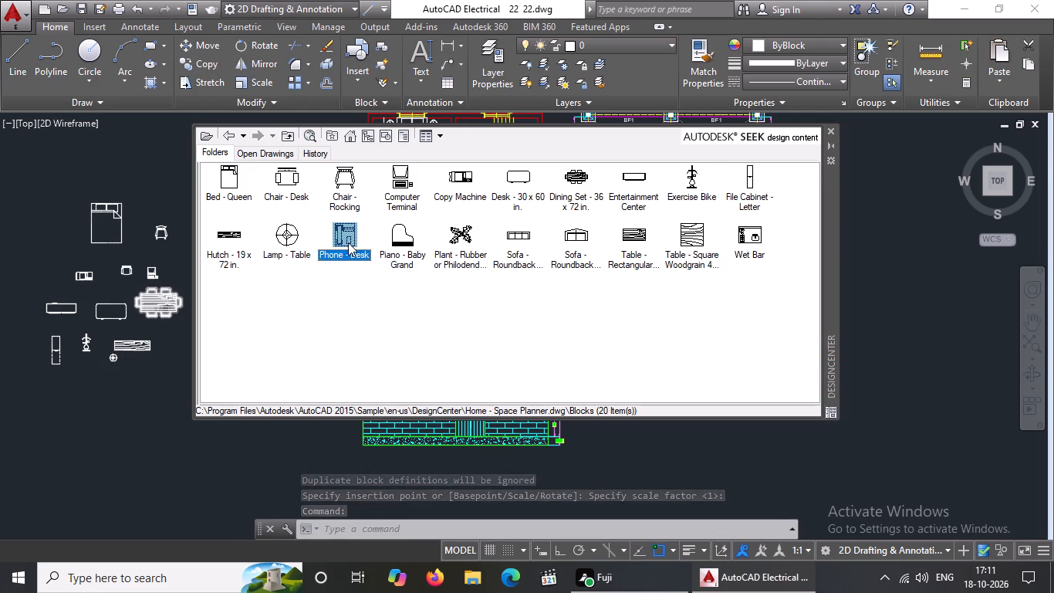
{"action": "left_click", "coordinate": [560, 382]}
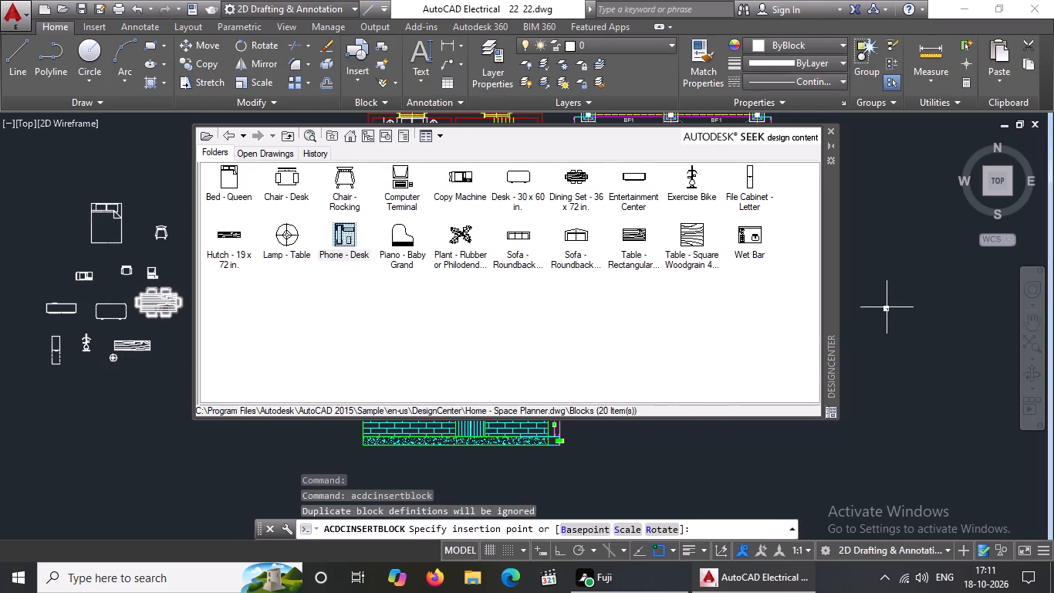
{"action": "left_click", "coordinate": [877, 284]}
{"action": "key", "text": "Return"}
Insert the Piano - Baby Grand block below the desk phone and the Plant - Rubber or Philodendron block above right of the piano, at scale 1.
{"action": "double_click", "coordinate": [404, 248]}
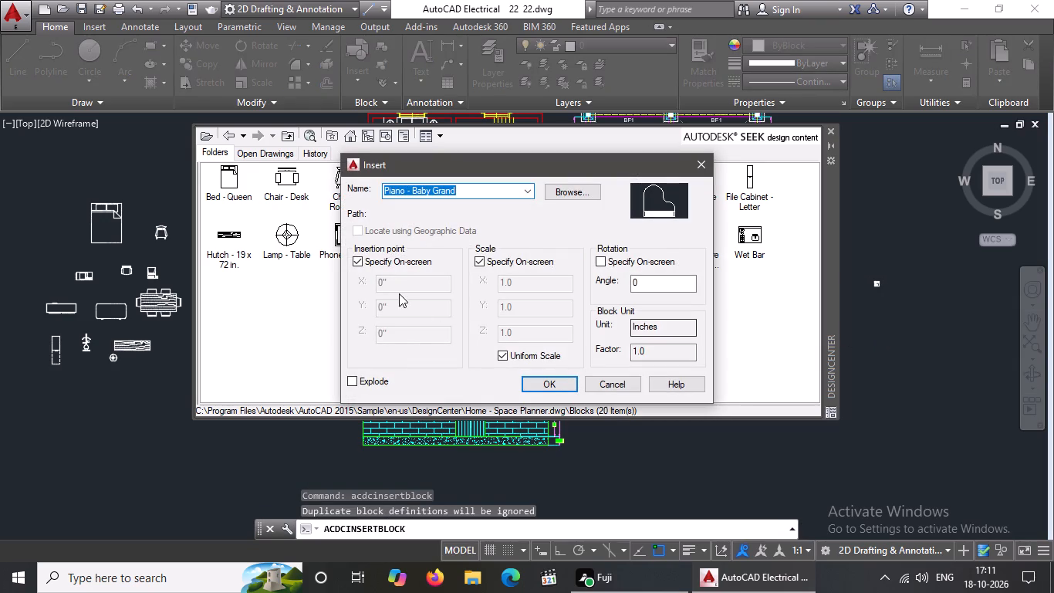
{"action": "left_click", "coordinate": [528, 371]}
{"action": "left_click", "coordinate": [533, 381]}
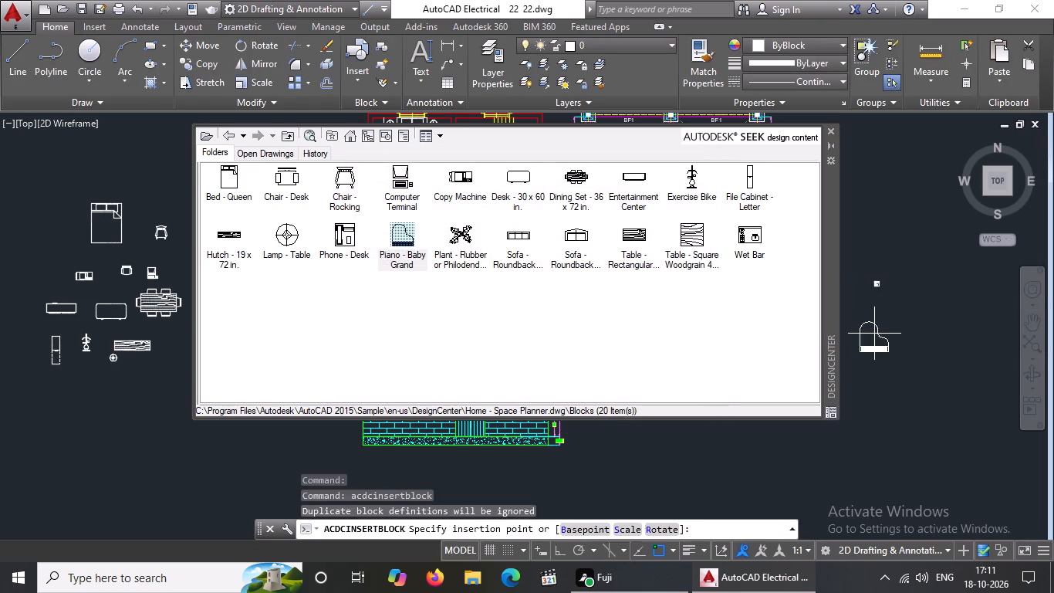
{"action": "left_click", "coordinate": [874, 334]}
{"action": "key", "text": "Return"}
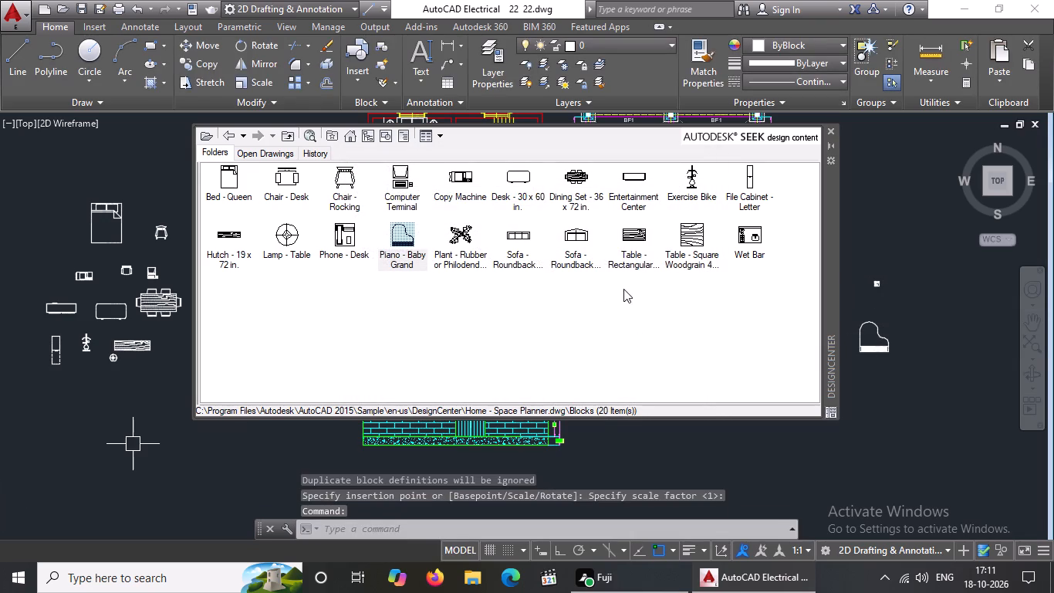
{"action": "double_click", "coordinate": [465, 242]}
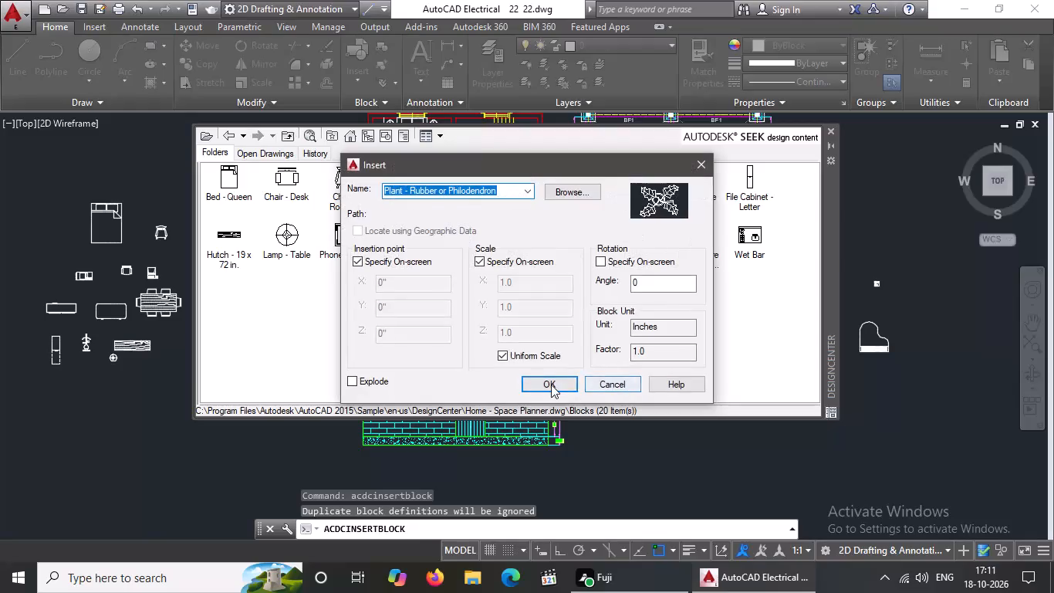
{"action": "left_click", "coordinate": [551, 385]}
{"action": "left_click", "coordinate": [911, 312]}
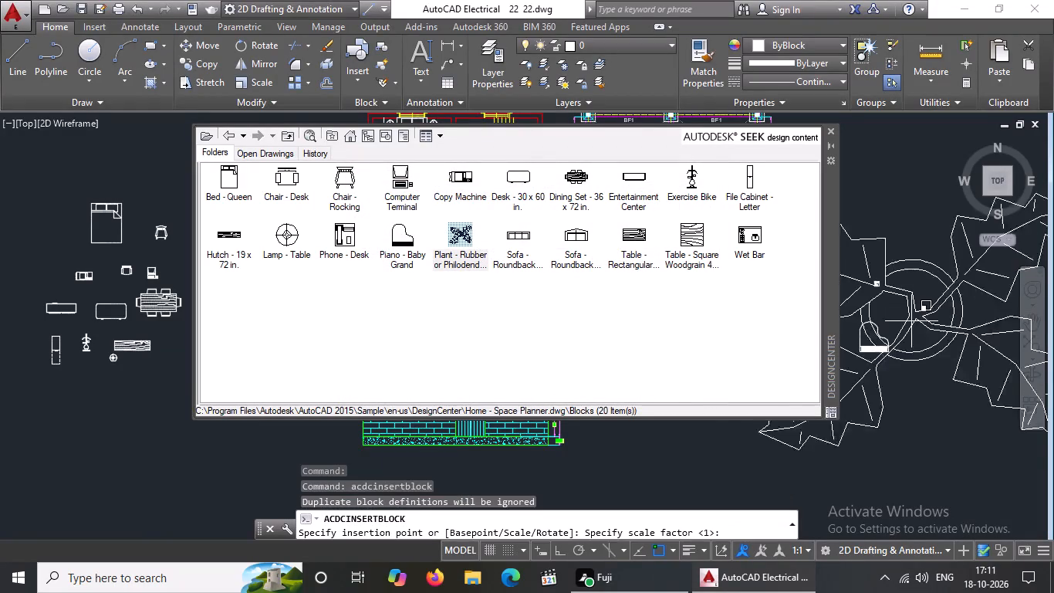
{"action": "key", "text": "Delete"}
{"action": "key", "text": "Delete"}
{"action": "key", "text": "Delete"}
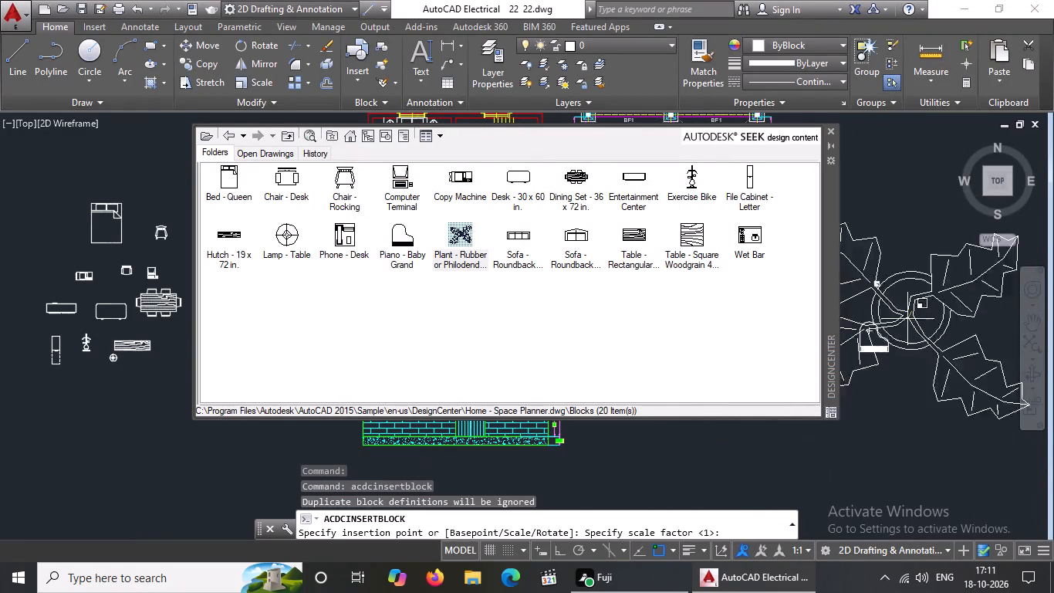
{"action": "key", "text": "Return"}
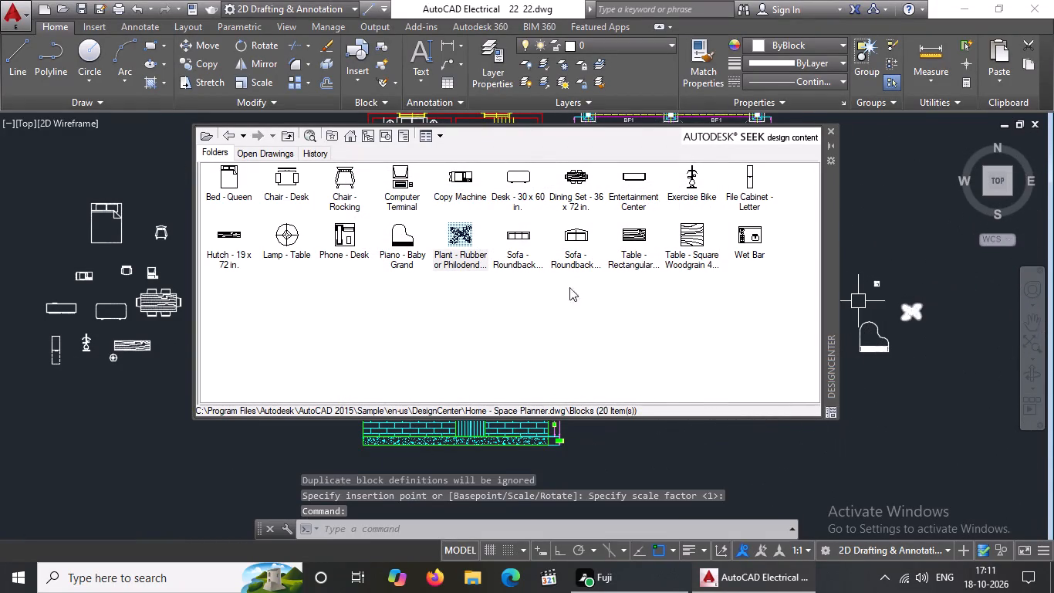
Insert the three-seat Sofa - Roundback block below the piano and the loveseat version above the plant, both at scale 1.
{"action": "double_click", "coordinate": [516, 248]}
{"action": "key", "text": "Return"}
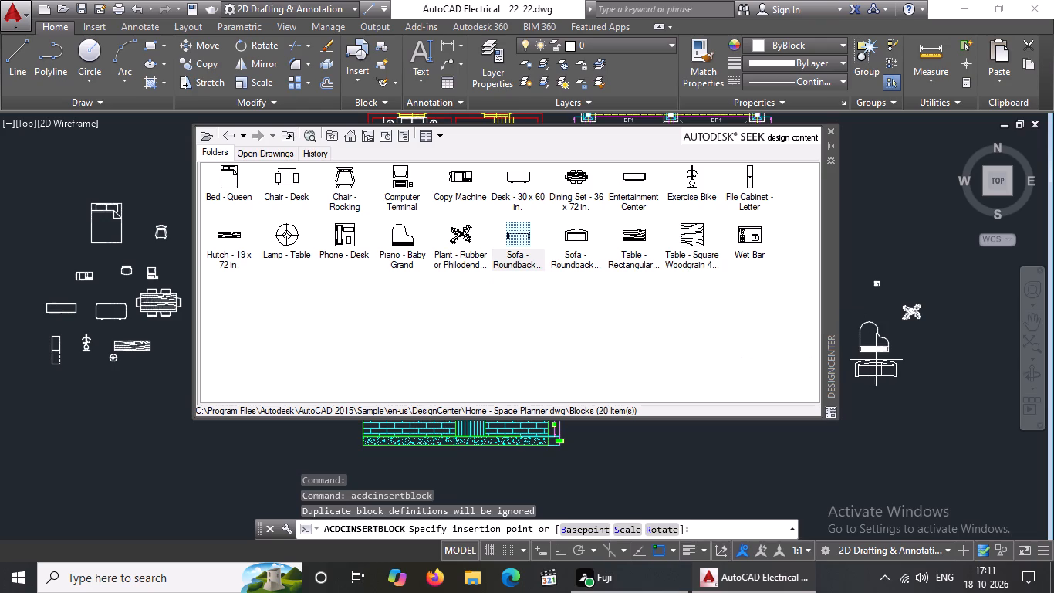
{"action": "left_click", "coordinate": [877, 361]}
{"action": "key", "text": "Return"}
{"action": "double_click", "coordinate": [589, 248]}
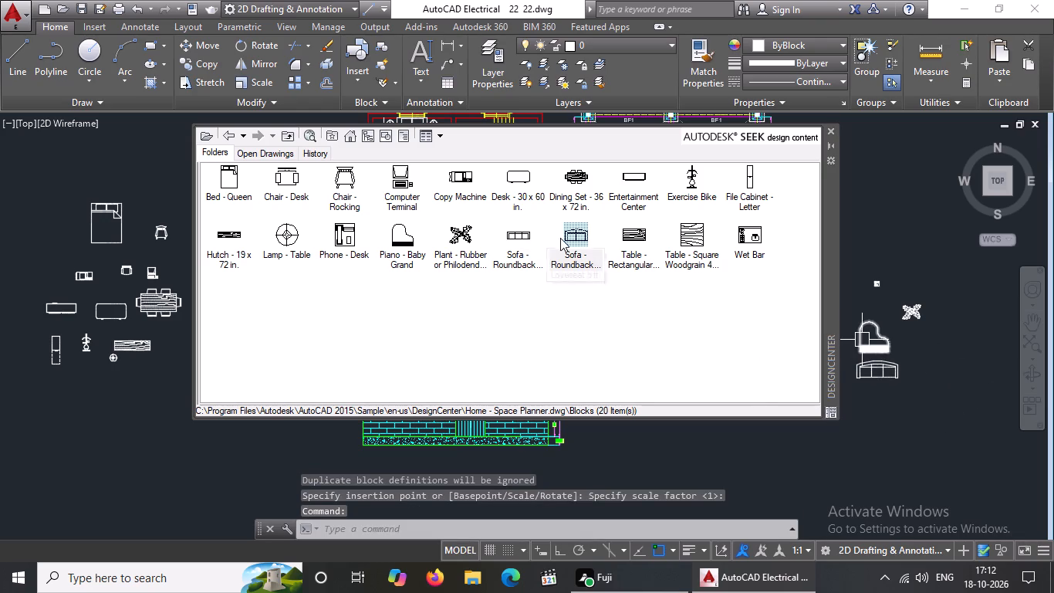
{"action": "double_click", "coordinate": [560, 238]}
{"action": "left_click", "coordinate": [561, 381]}
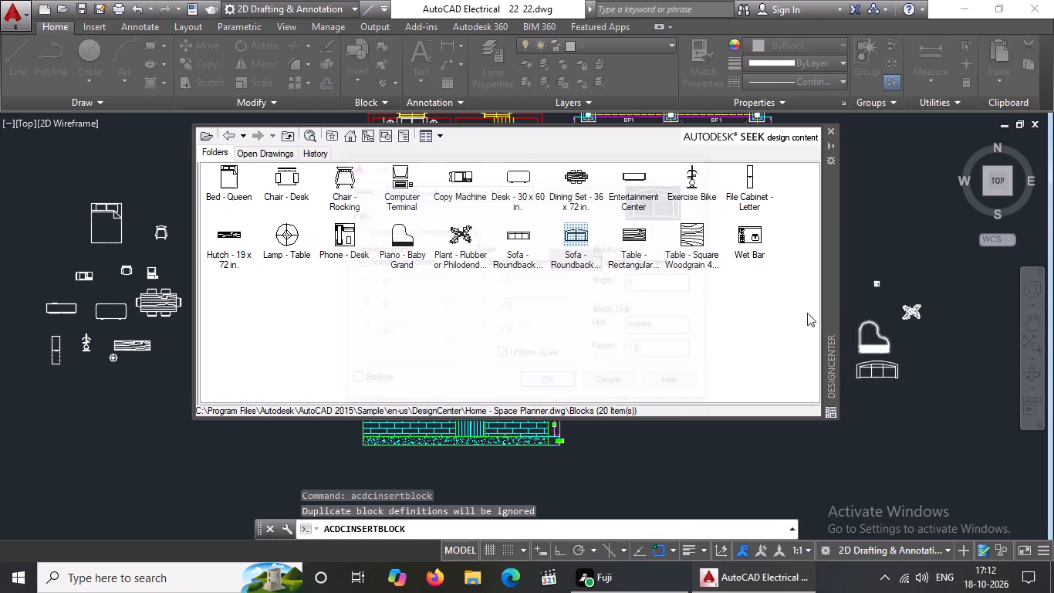
{"action": "left_click", "coordinate": [902, 270]}
{"action": "key", "text": "Return"}
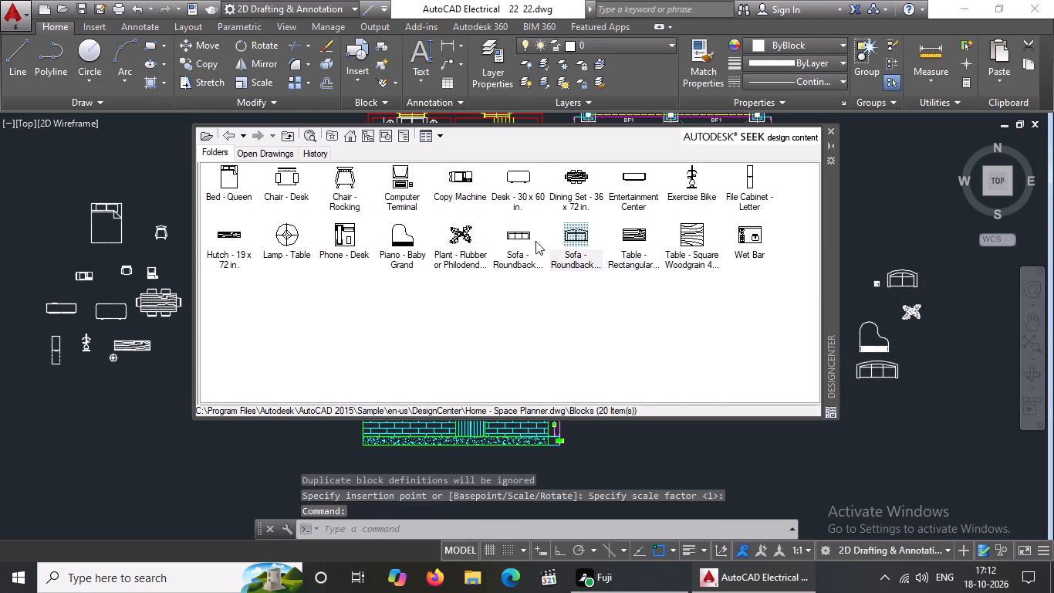
Insert the Table - Rectangular Woodgrain 60 x 30 in. beside the piano and the Table - Square Woodgrain 42 x 42 in. below it, at scale 1.
{"action": "double_click", "coordinate": [621, 242]}
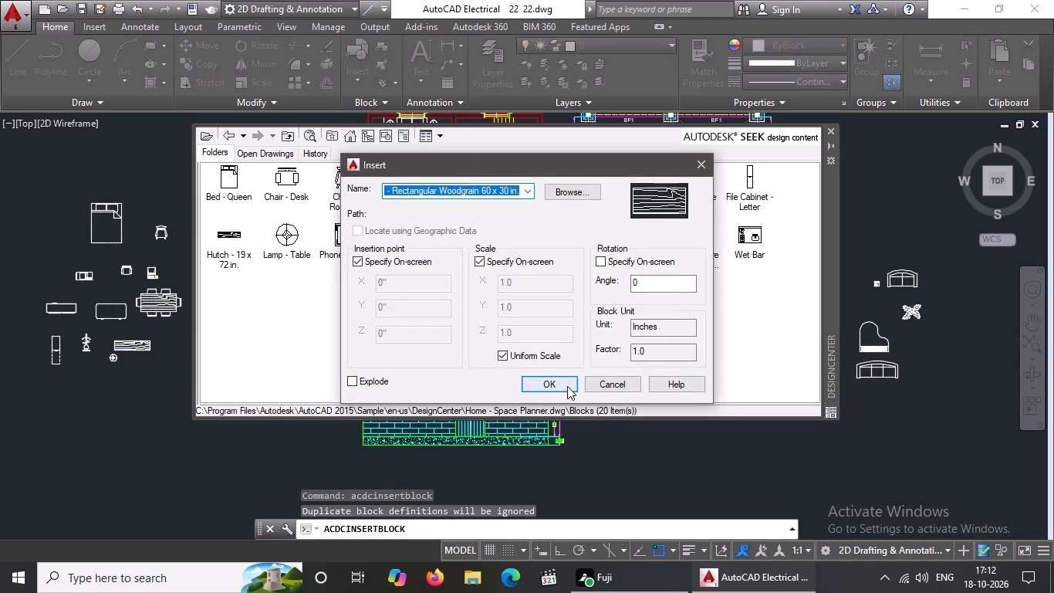
{"action": "left_click", "coordinate": [566, 386]}
{"action": "left_click", "coordinate": [900, 344]}
{"action": "key", "text": "Return"}
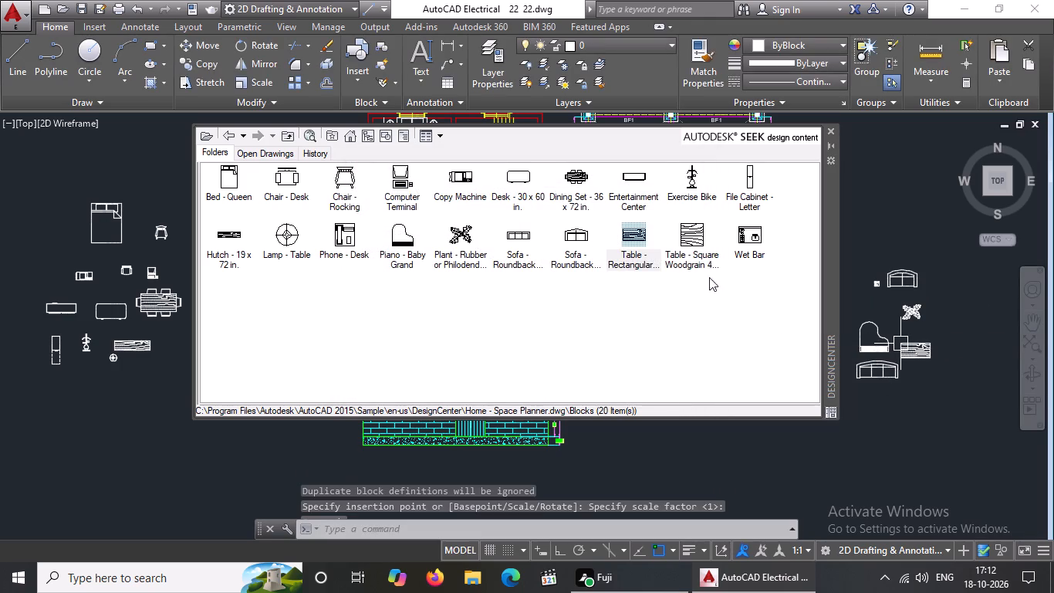
{"action": "double_click", "coordinate": [701, 248]}
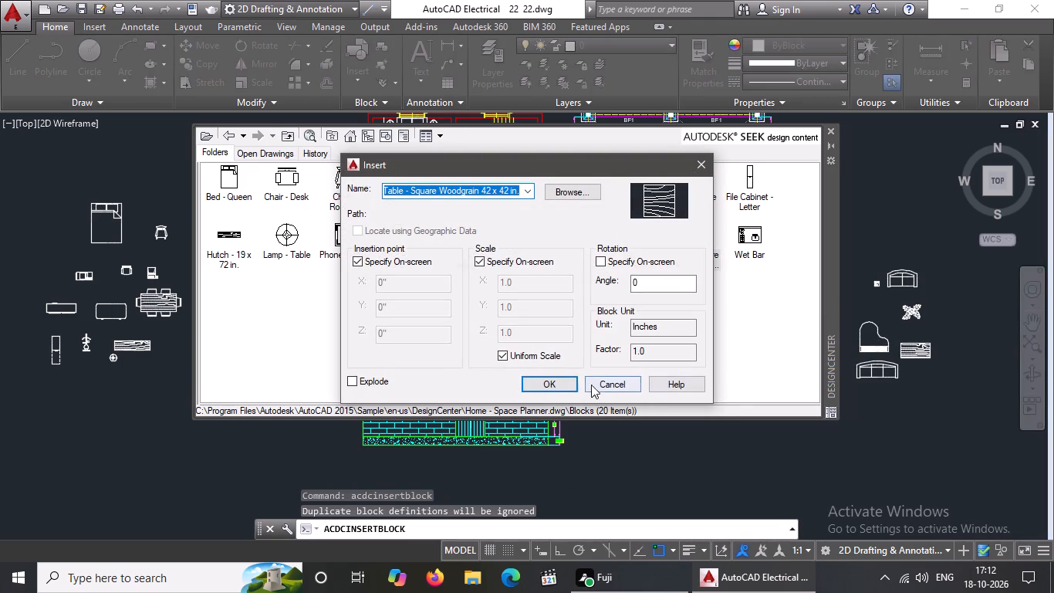
{"action": "left_click", "coordinate": [541, 377]}
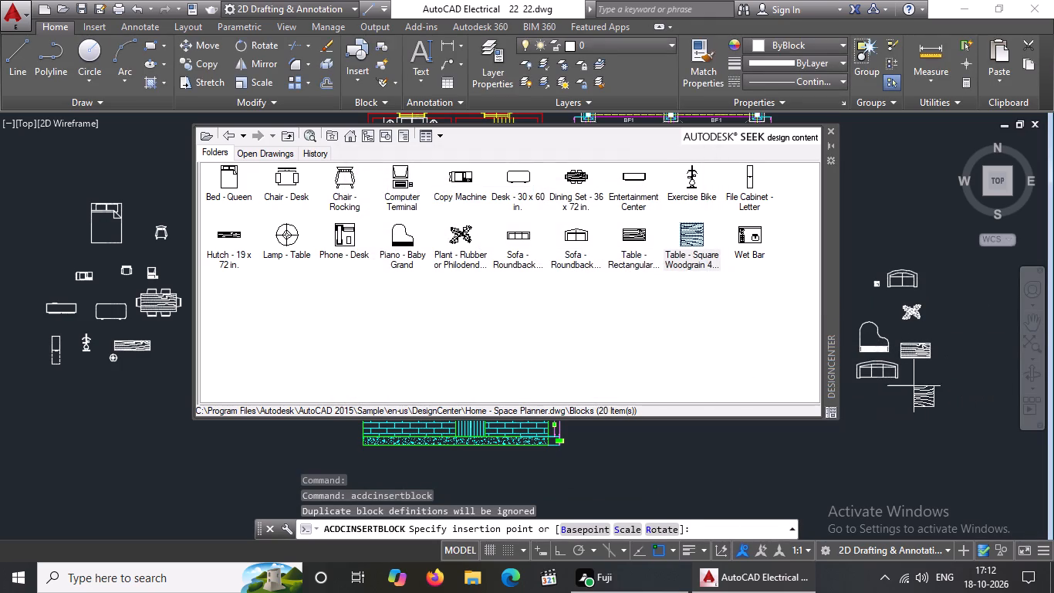
{"action": "left_click", "coordinate": [914, 386]}
{"action": "key", "text": "Return"}
Insert the Wet Bar block at scale 1 below the three-seat sofa and close DesignCenter.
{"action": "double_click", "coordinate": [742, 244]}
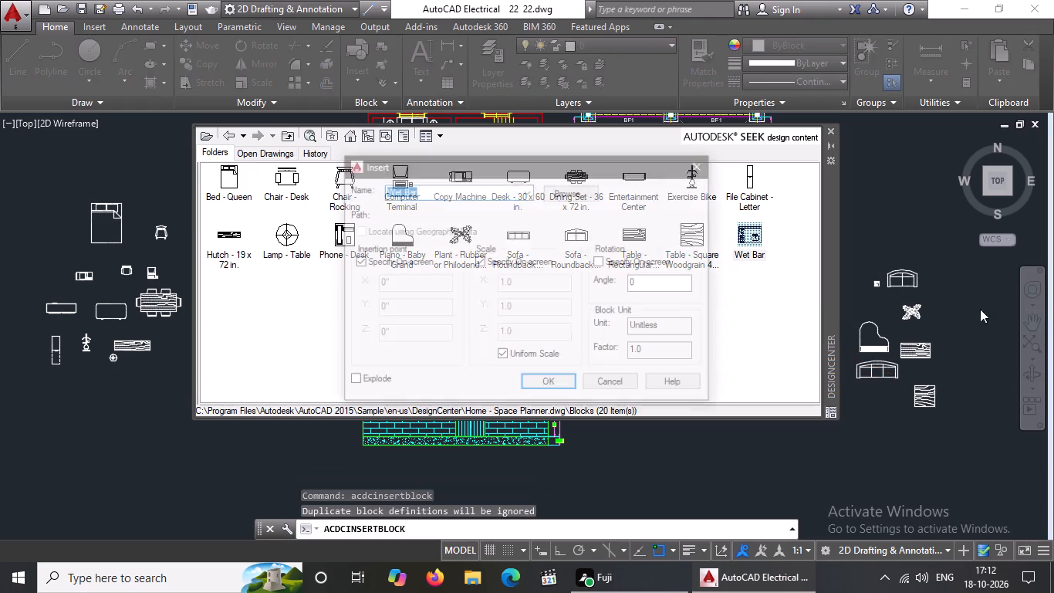
{"action": "left_click_drag", "start_coordinate": [548, 382], "coordinate": [573, 402]}
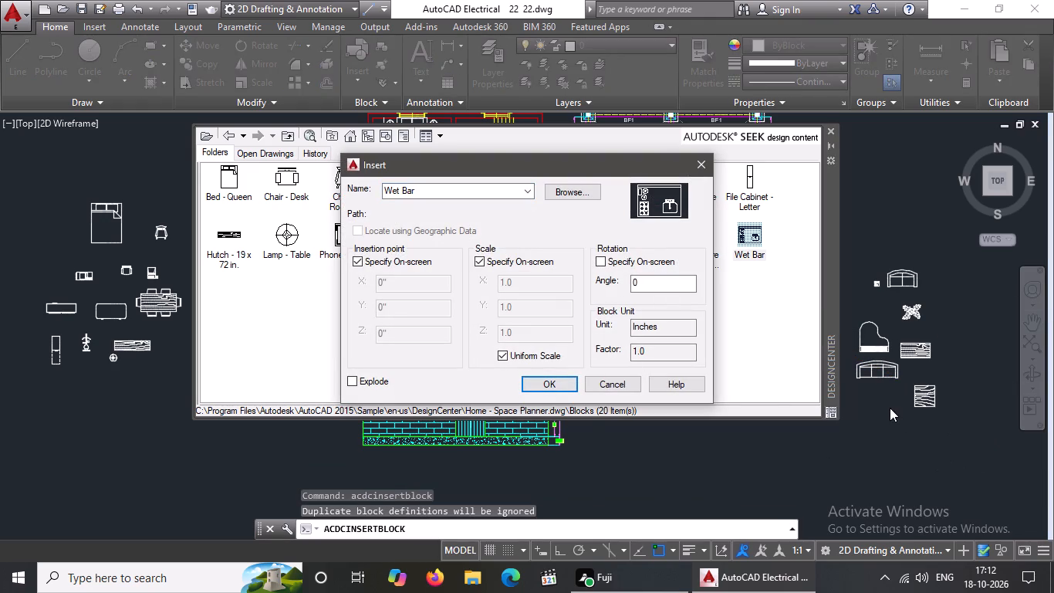
{"action": "left_click", "coordinate": [559, 388]}
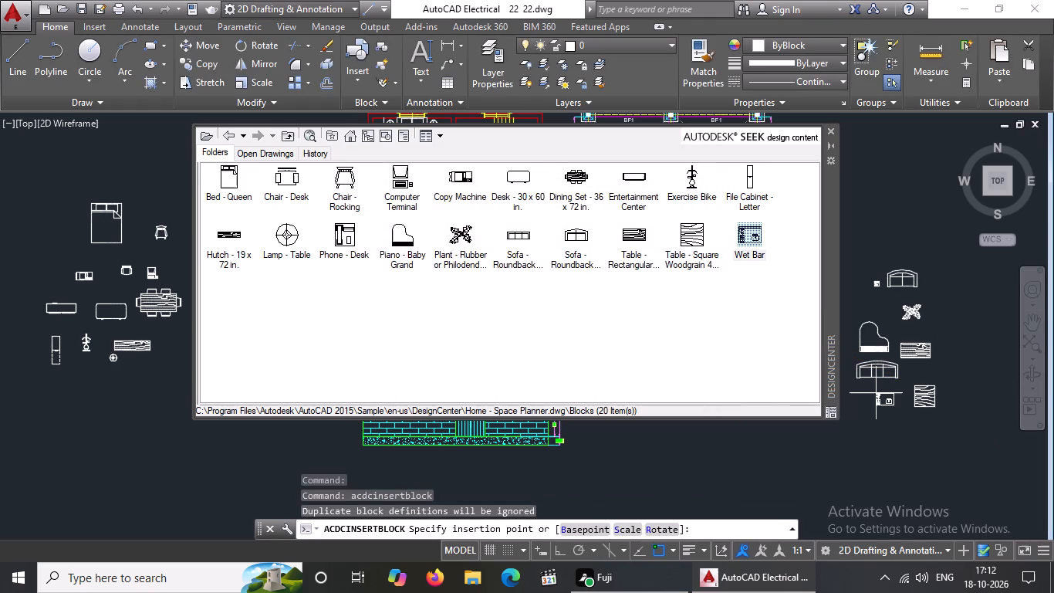
{"action": "left_click", "coordinate": [874, 395]}
{"action": "key", "text": "Return"}
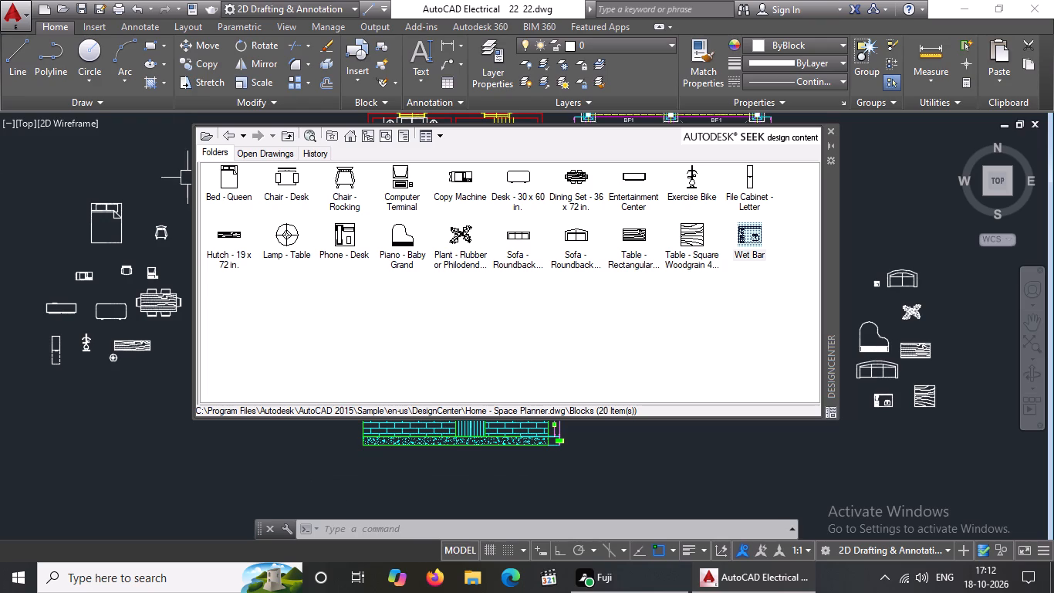
{"action": "left_click", "coordinate": [828, 131]}
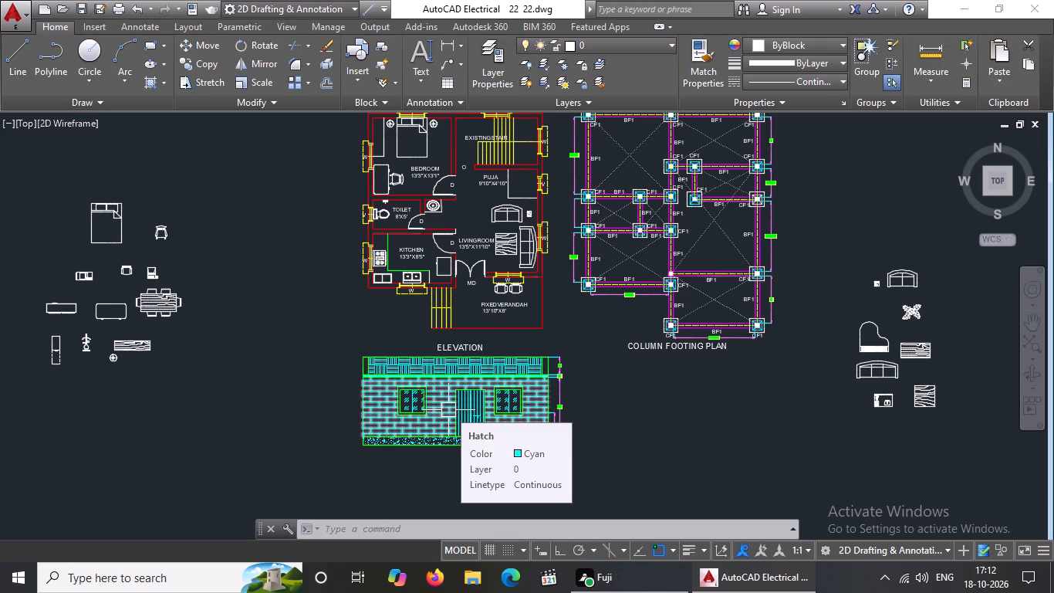
Move the Wet Bar block farther down, away from the three-seat sofa and the square table.
{"action": "scroll", "coordinate": [971, 442], "scroll_direction": "up", "scroll_amount": 2}
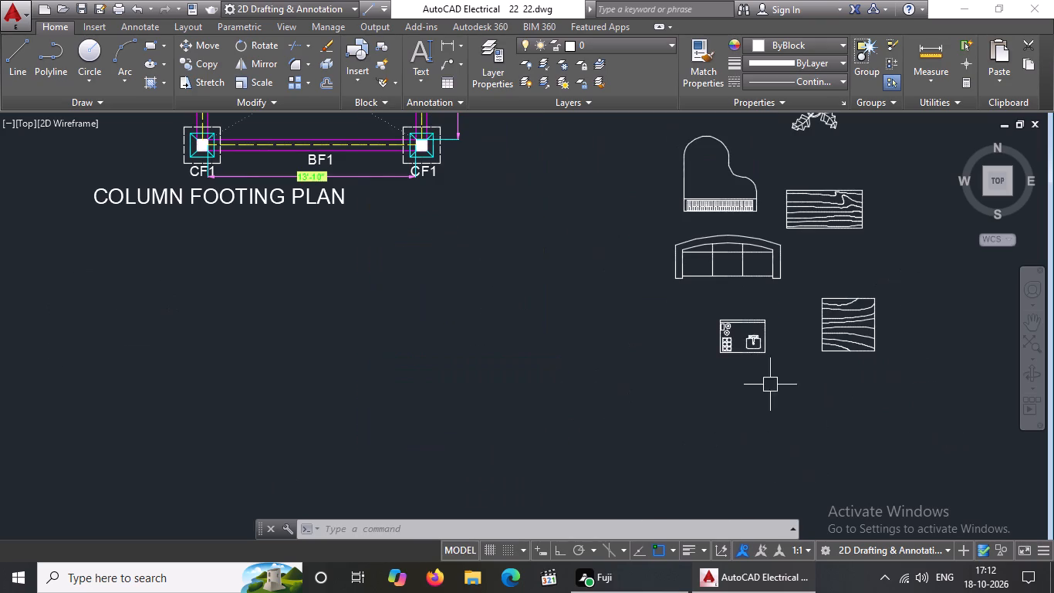
{"action": "left_click", "coordinate": [723, 342]}
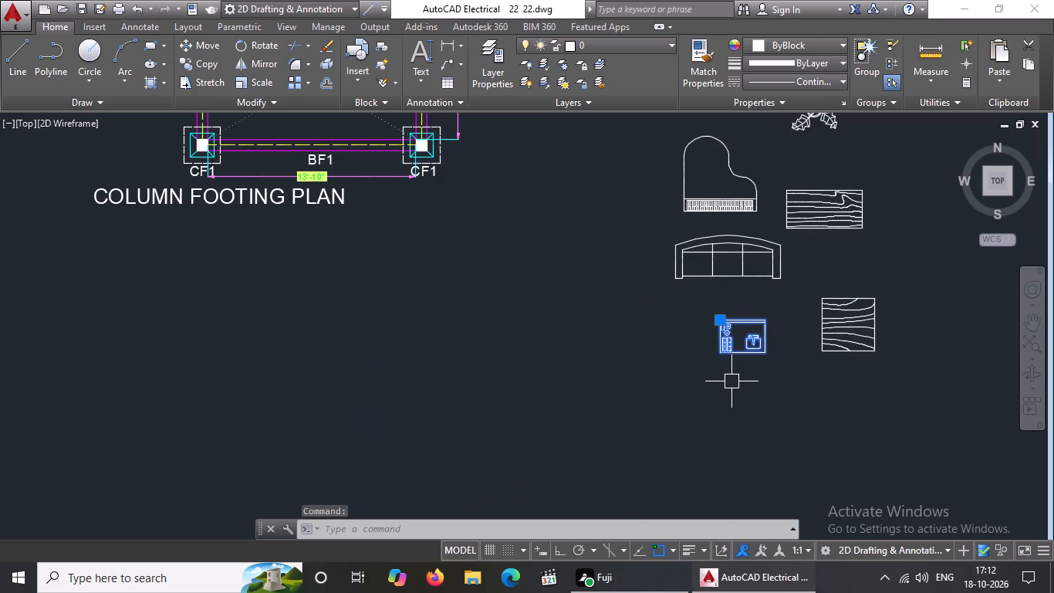
{"action": "left_click_drag", "start_coordinate": [748, 343], "coordinate": [736, 467]}
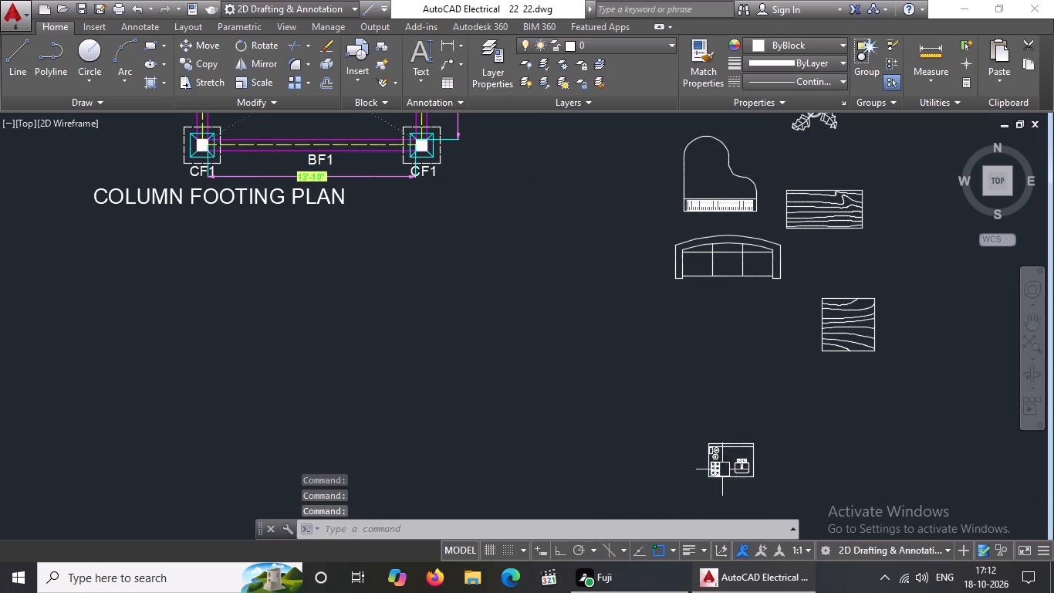
{"action": "left_click_drag", "start_coordinate": [711, 445], "coordinate": [643, 397]}
{"action": "left_click", "coordinate": [634, 383]}
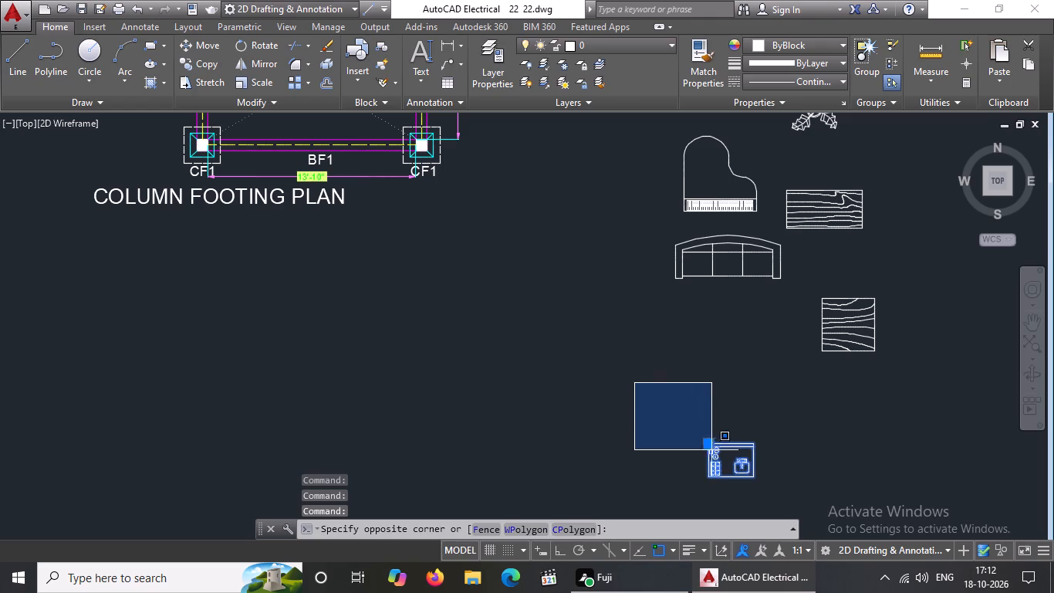
{"action": "left_click", "coordinate": [725, 468]}
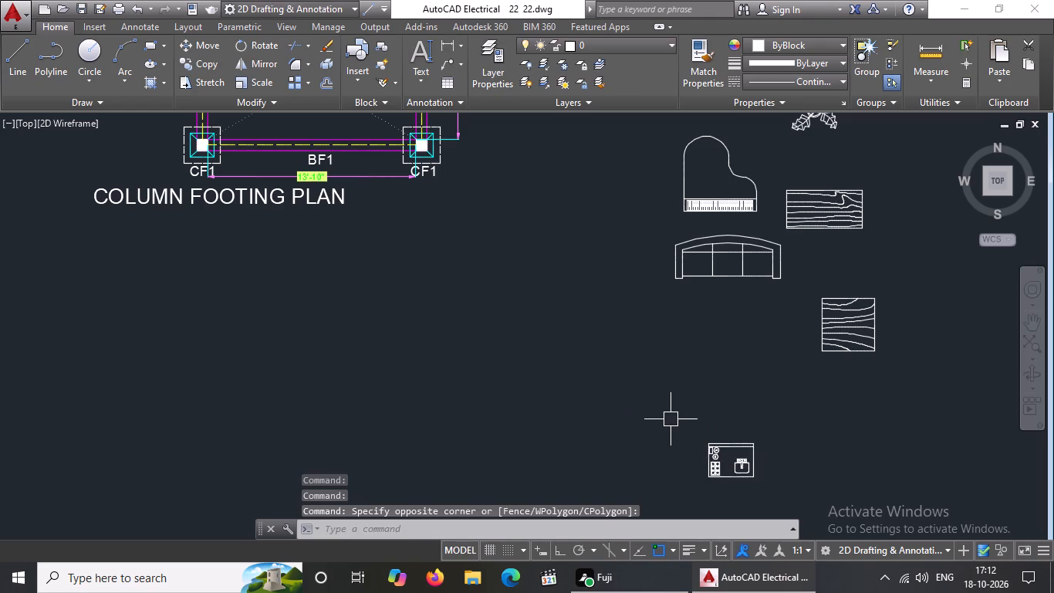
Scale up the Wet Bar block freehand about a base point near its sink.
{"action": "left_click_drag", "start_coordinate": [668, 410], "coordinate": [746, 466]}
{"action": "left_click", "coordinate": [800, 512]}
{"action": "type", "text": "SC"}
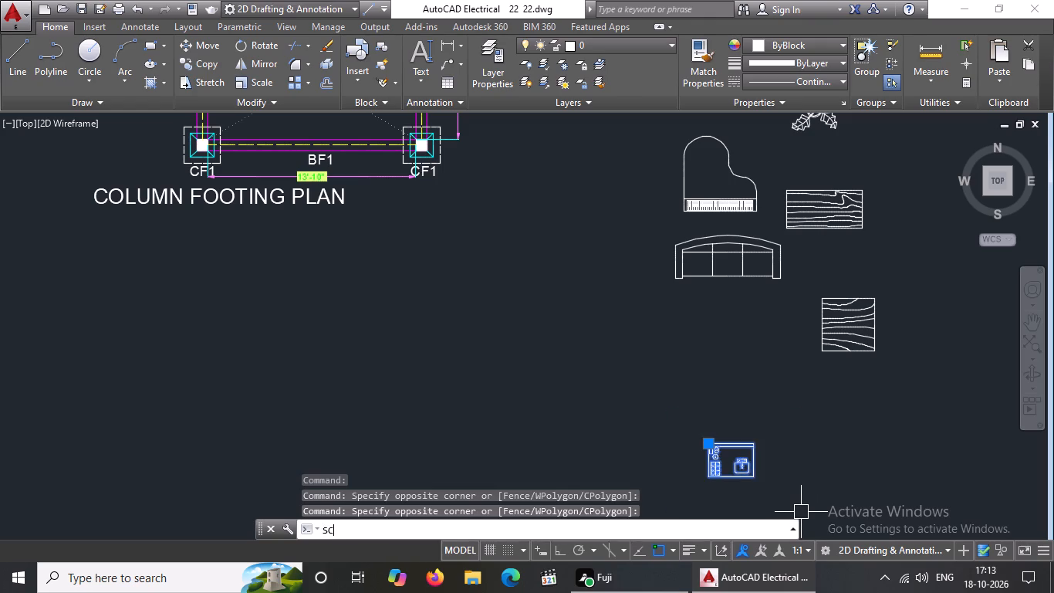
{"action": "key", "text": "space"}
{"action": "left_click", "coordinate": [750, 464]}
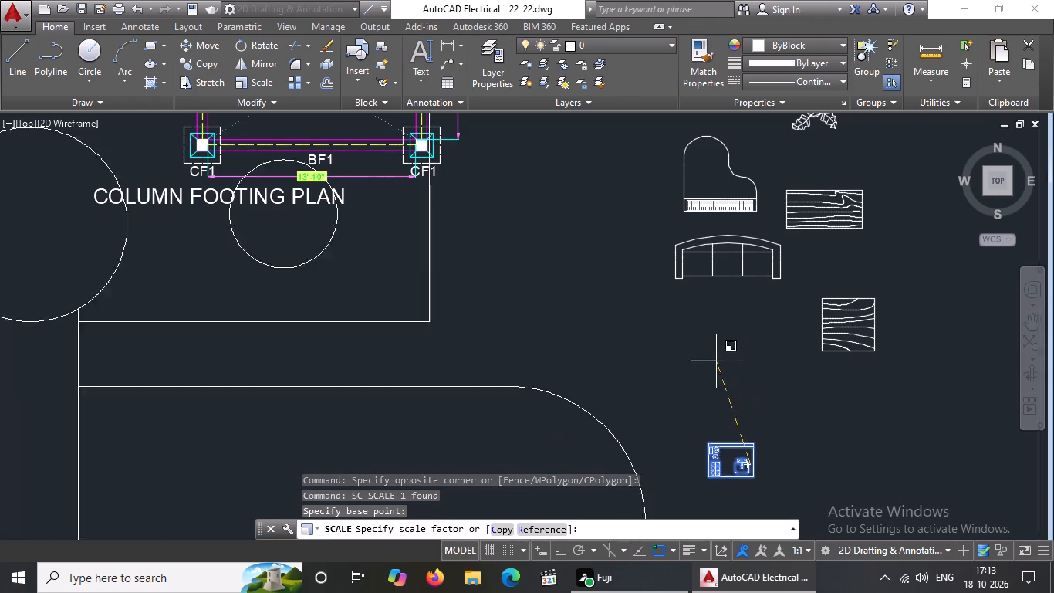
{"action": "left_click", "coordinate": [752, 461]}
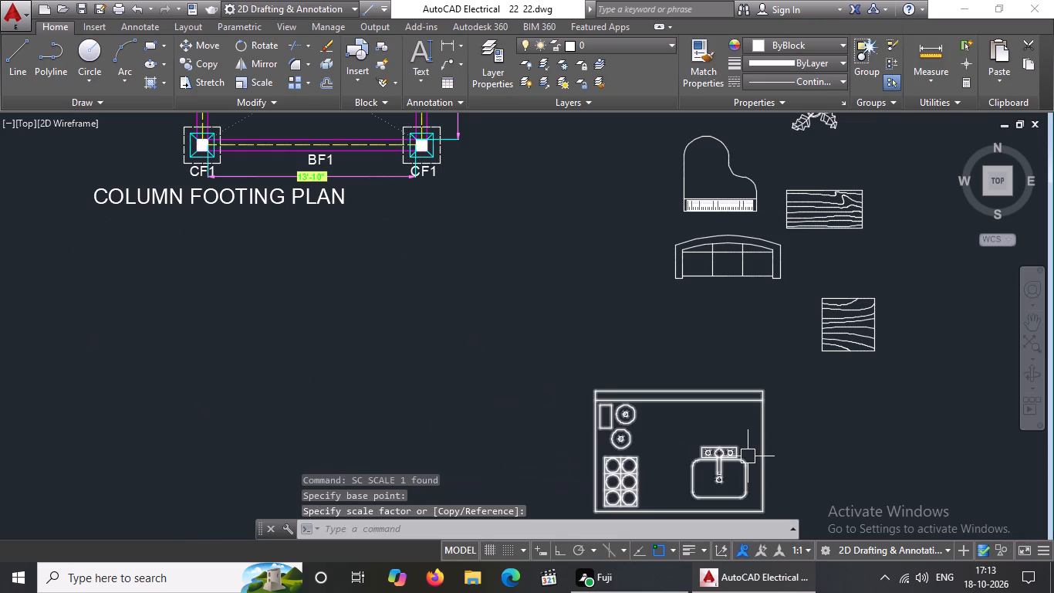
Delete the enlarged Wet Bar block.
{"action": "left_click", "coordinate": [640, 399]}
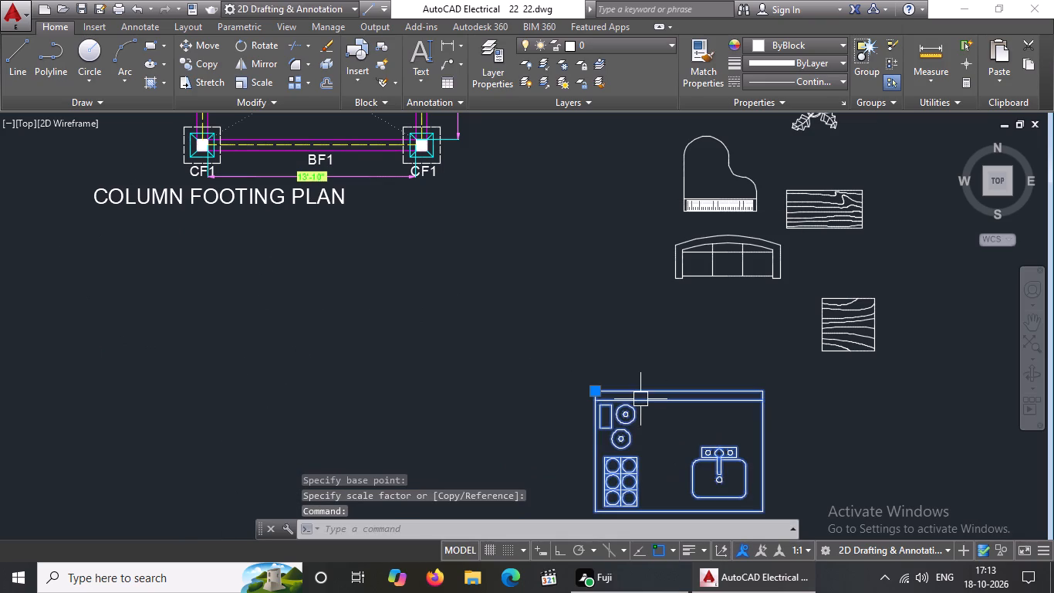
{"action": "key", "text": "Delete"}
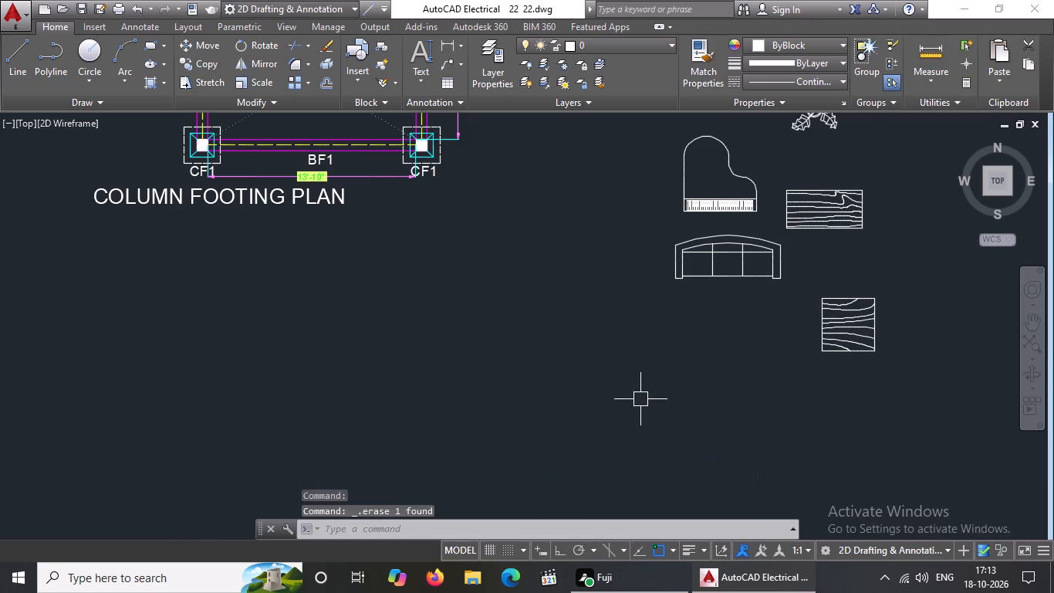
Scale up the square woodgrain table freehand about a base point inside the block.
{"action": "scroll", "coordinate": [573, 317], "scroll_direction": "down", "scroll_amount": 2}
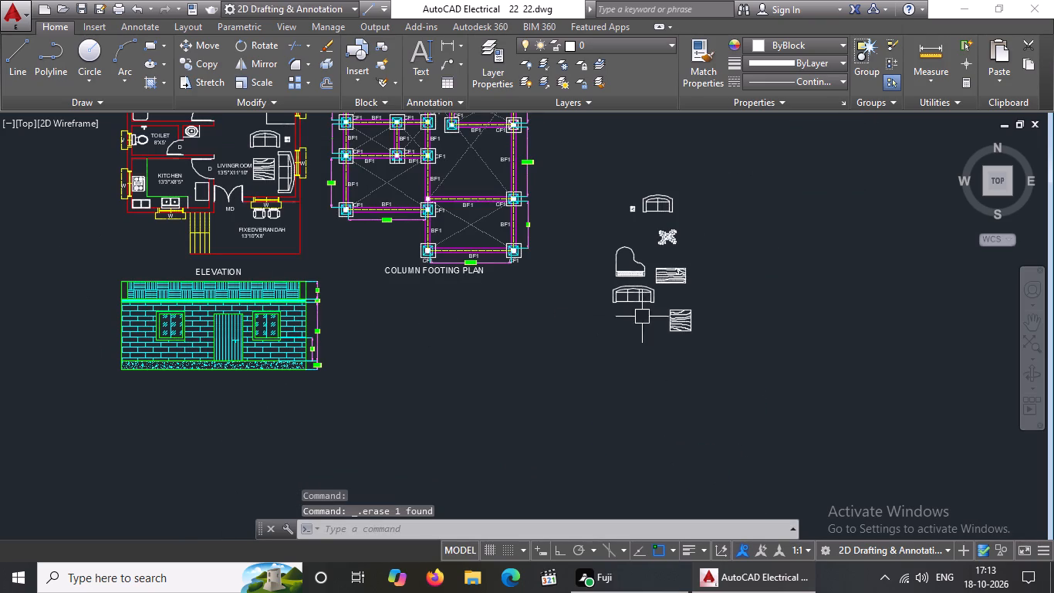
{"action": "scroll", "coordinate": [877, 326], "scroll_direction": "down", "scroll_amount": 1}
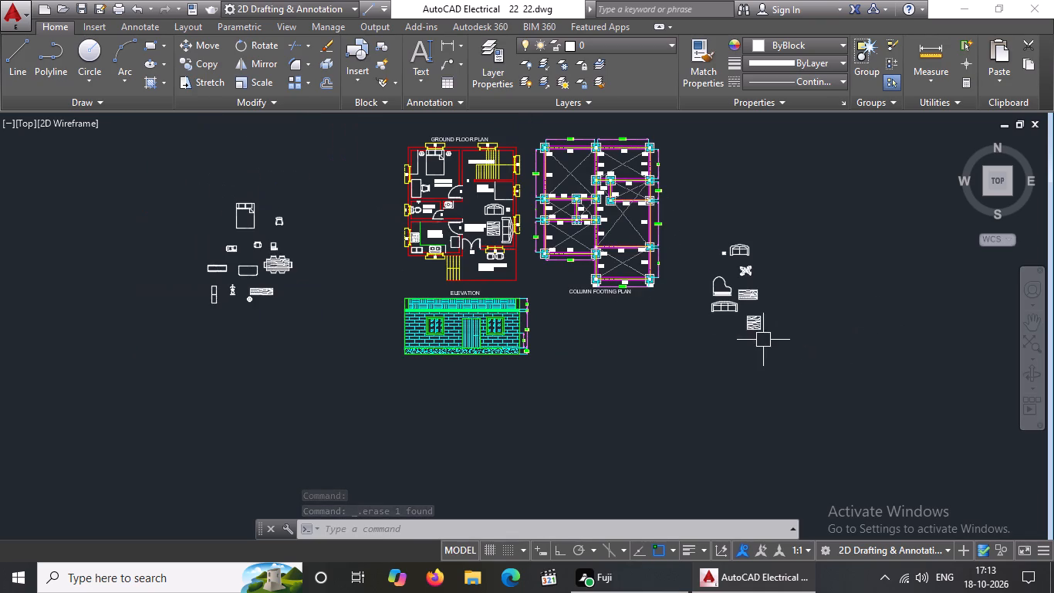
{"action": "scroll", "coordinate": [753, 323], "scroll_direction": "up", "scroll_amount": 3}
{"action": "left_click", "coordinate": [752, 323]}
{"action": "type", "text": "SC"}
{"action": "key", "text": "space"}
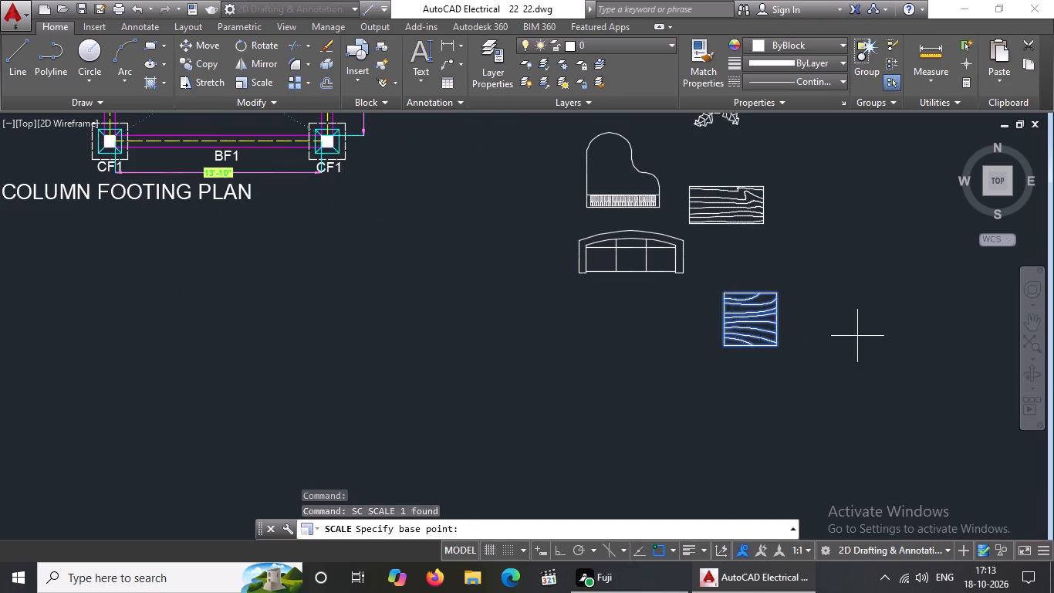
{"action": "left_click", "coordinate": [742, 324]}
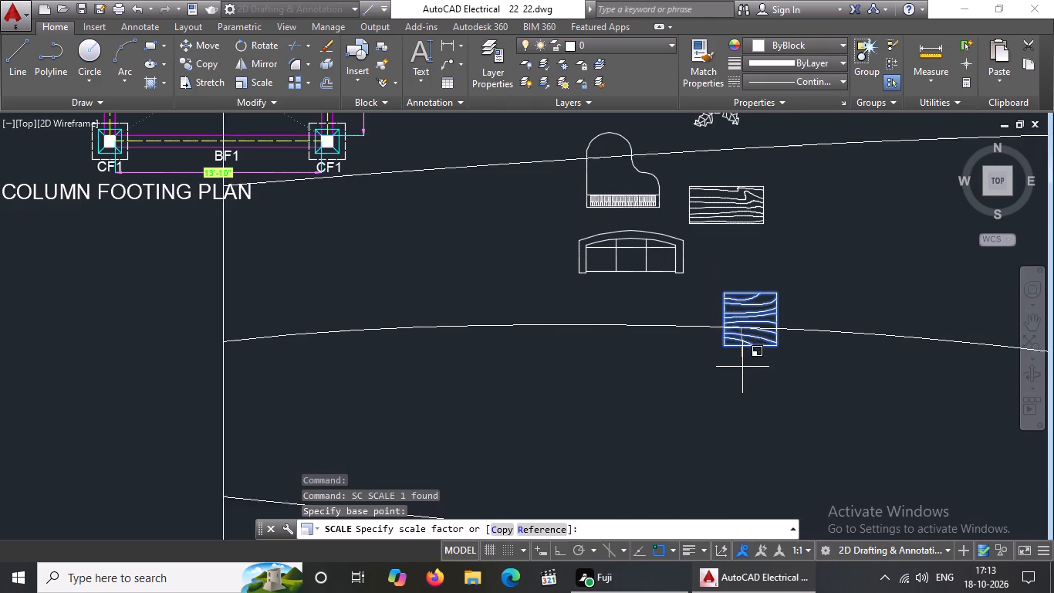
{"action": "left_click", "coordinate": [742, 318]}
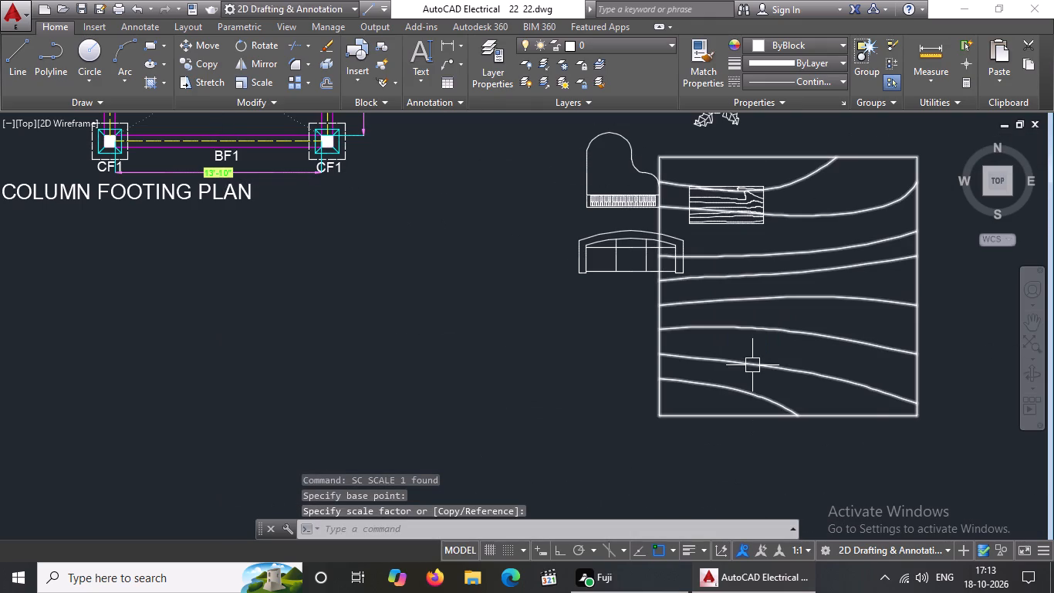
Delete the enlarged square woodgrain table.
{"action": "left_click", "coordinate": [751, 366]}
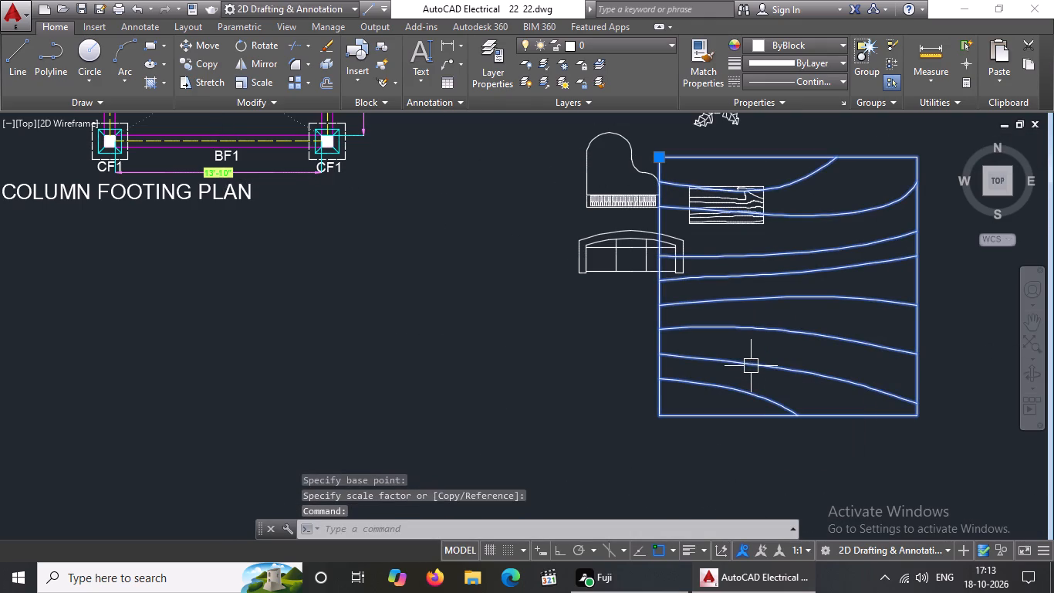
{"action": "key", "text": "Delete"}
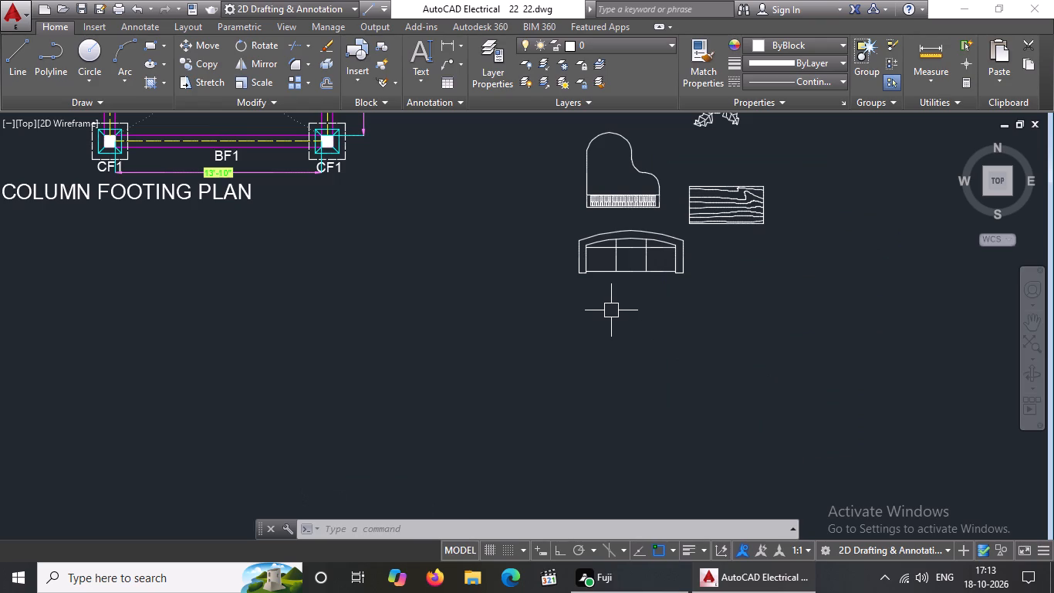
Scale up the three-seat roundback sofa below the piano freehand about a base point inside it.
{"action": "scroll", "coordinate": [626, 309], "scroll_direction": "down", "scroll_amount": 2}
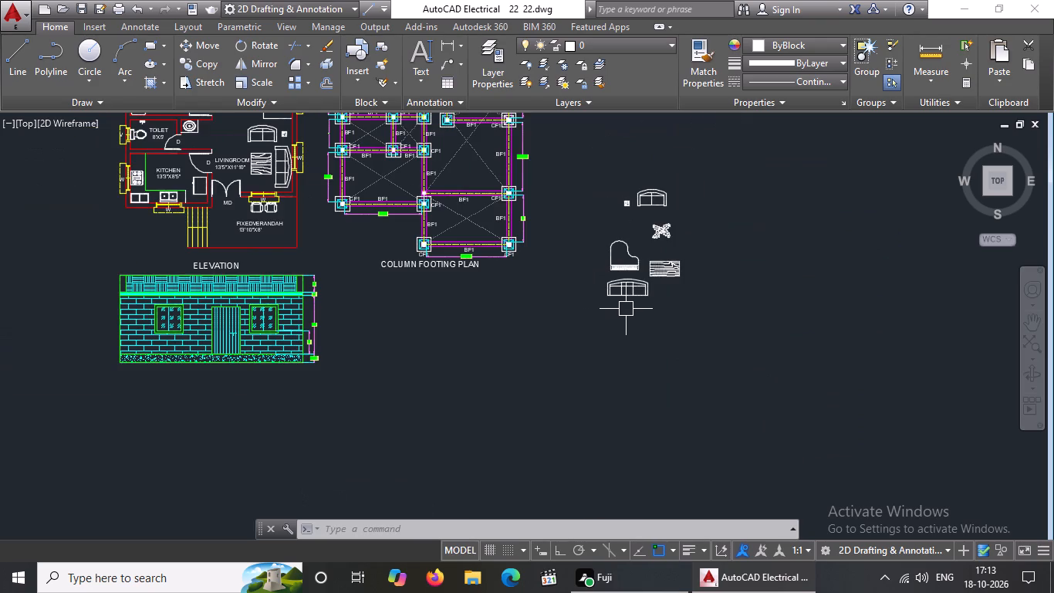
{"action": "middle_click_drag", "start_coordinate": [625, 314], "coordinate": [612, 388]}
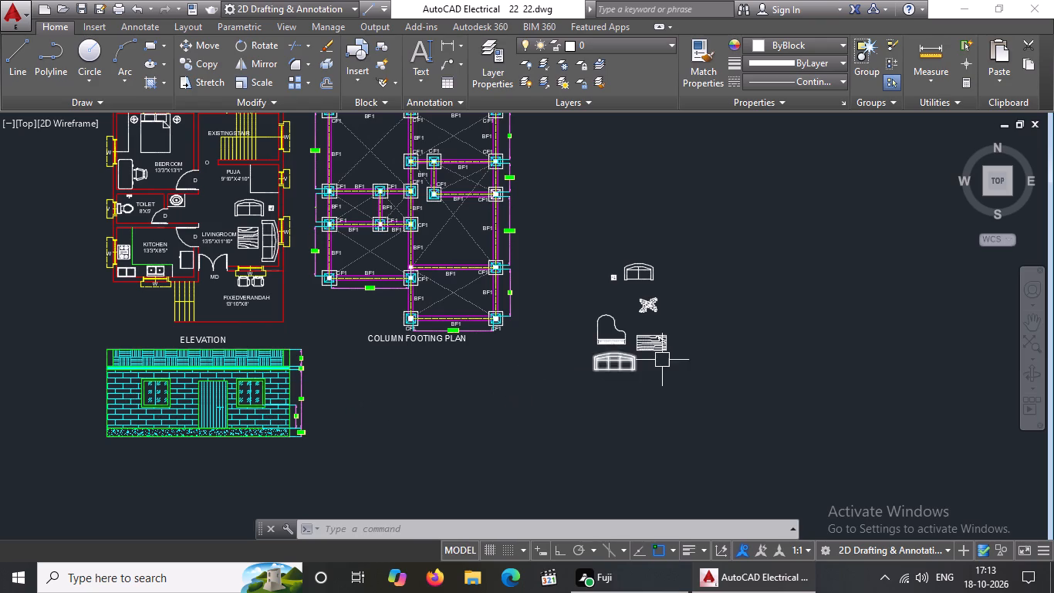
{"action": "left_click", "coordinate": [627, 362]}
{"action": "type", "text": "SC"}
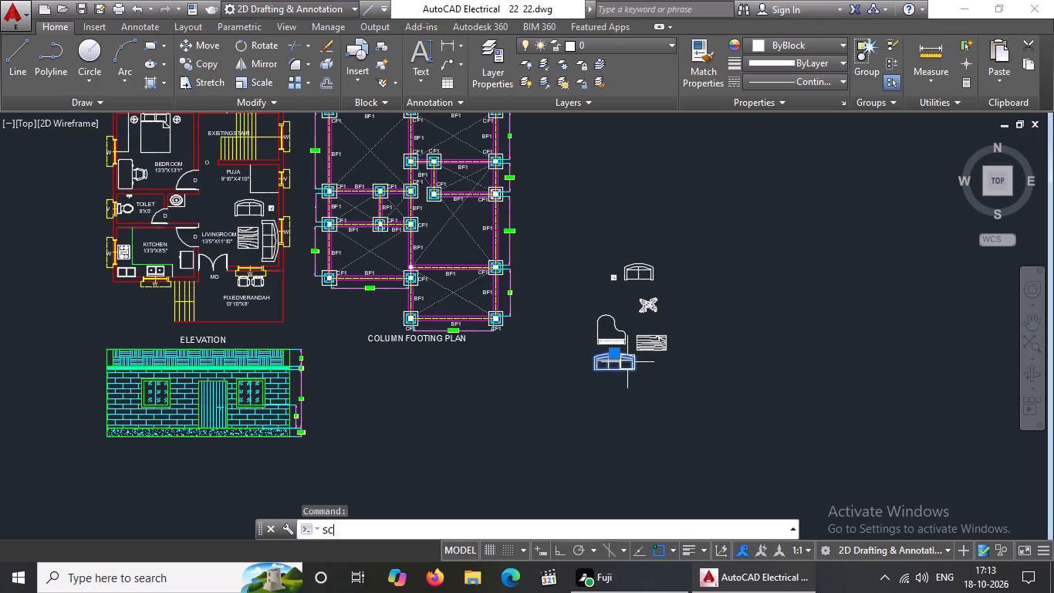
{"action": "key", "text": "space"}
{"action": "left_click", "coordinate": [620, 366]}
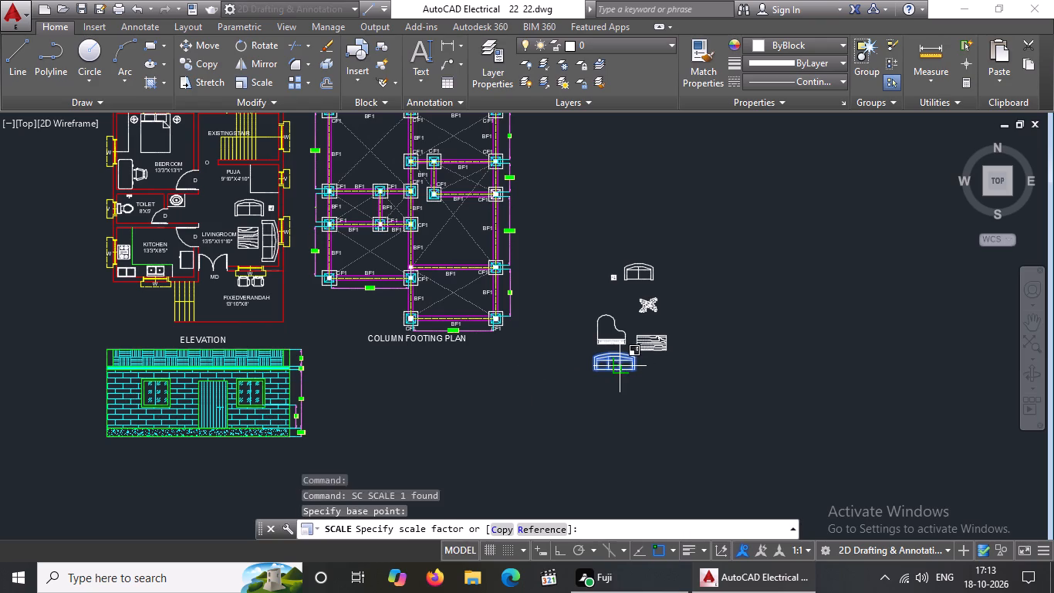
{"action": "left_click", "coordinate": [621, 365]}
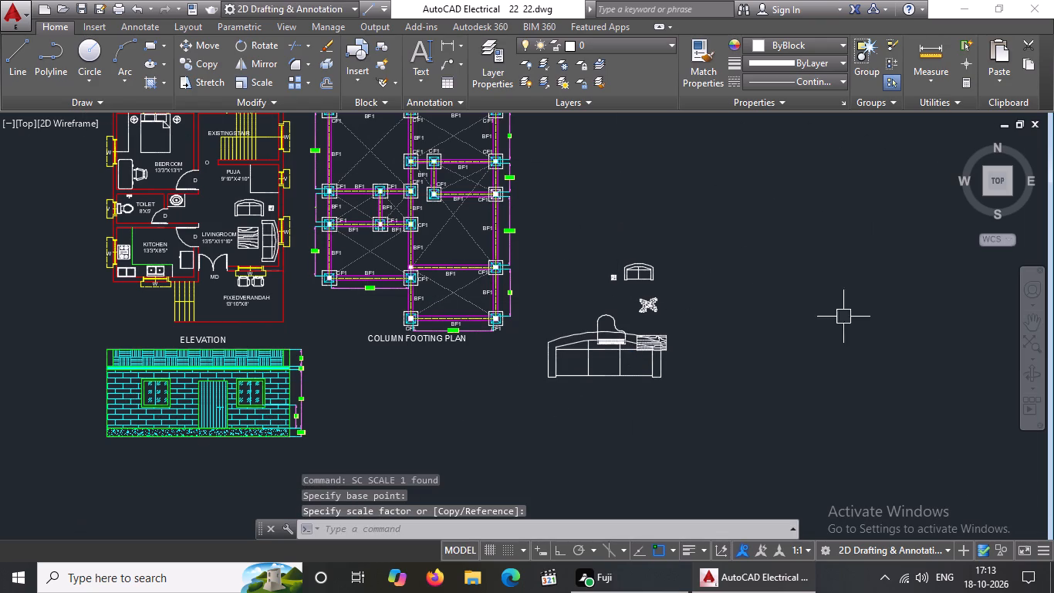
Move the enlarged three-seat sofa clear of the piano and rectangular table, and delete it.
{"action": "left_click", "coordinate": [584, 344]}
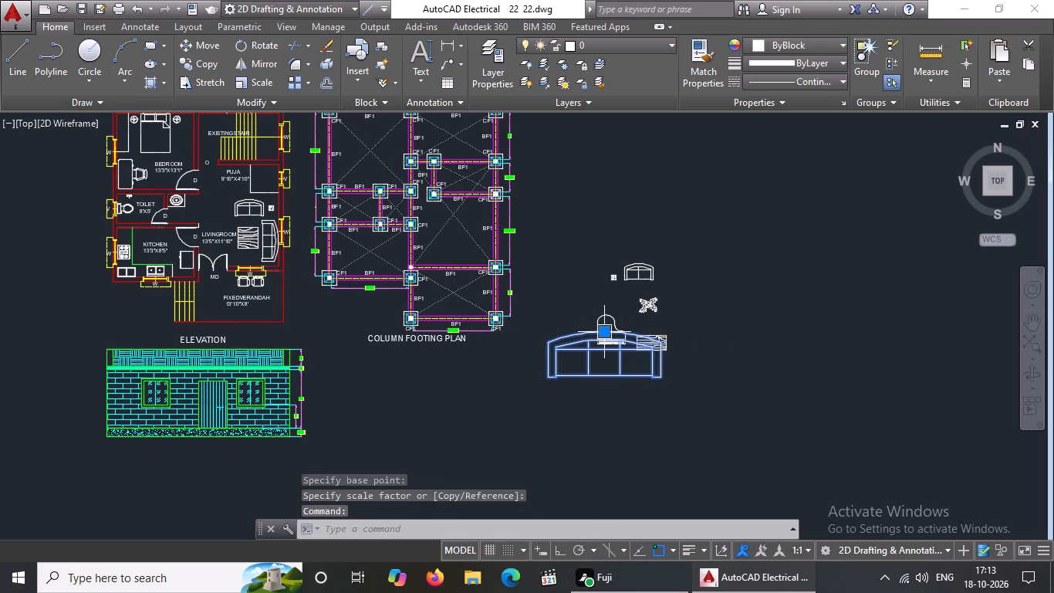
{"action": "left_click_drag", "start_coordinate": [604, 330], "coordinate": [650, 337]}
{"action": "left_click", "coordinate": [813, 331]}
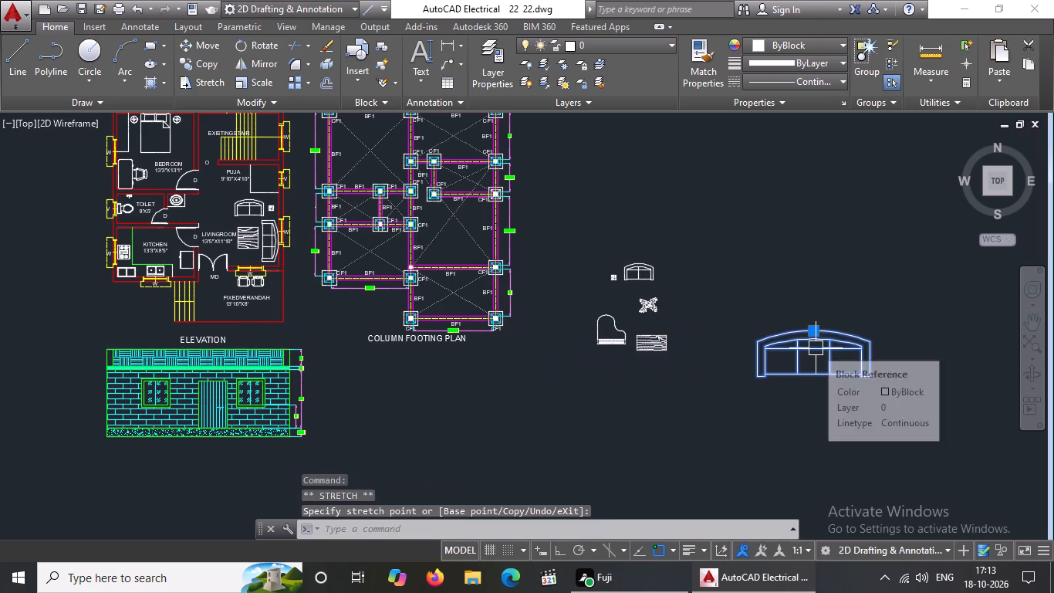
{"action": "key", "text": "Delete"}
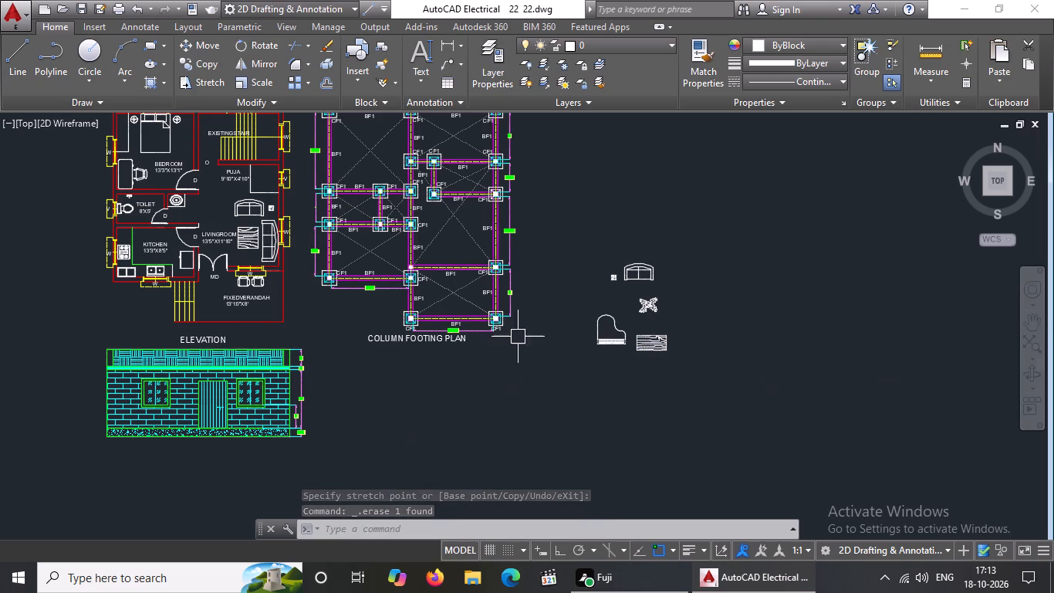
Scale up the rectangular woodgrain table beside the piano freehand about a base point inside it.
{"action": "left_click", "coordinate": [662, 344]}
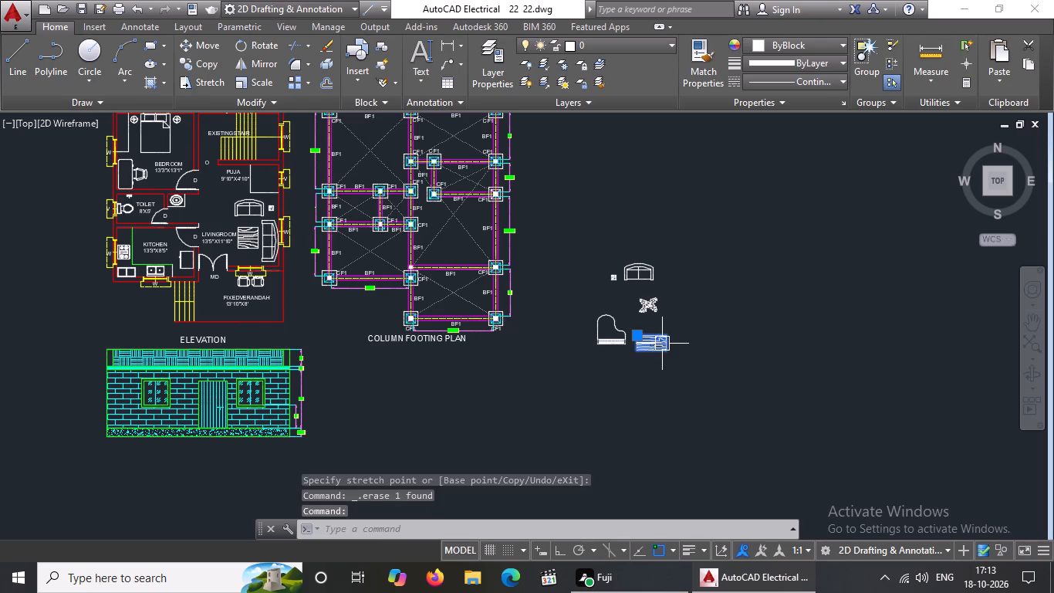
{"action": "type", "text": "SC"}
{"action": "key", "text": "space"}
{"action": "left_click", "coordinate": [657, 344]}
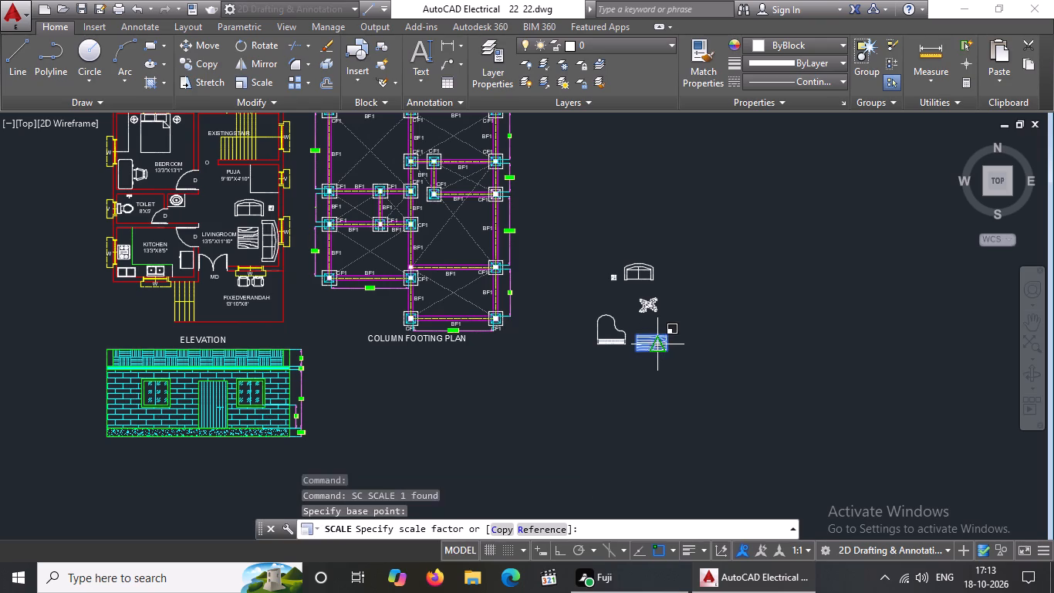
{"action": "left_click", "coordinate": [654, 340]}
Move the enlarged rectangular woodgrain table away from the other blocks and delete it.
{"action": "left_click", "coordinate": [654, 349]}
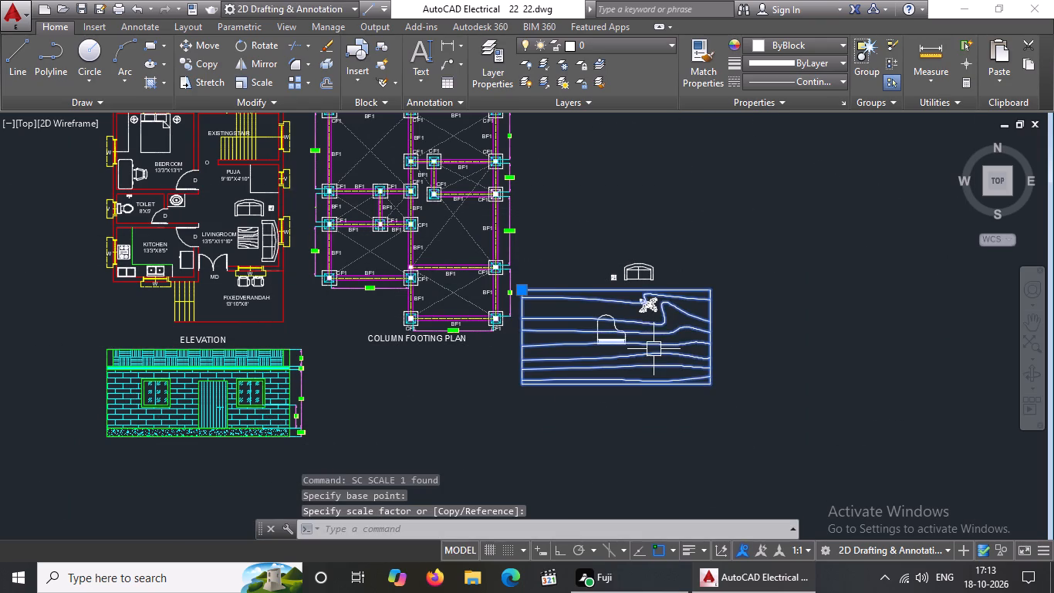
{"action": "left_click", "coordinate": [526, 290]}
{"action": "left_click", "coordinate": [770, 256]}
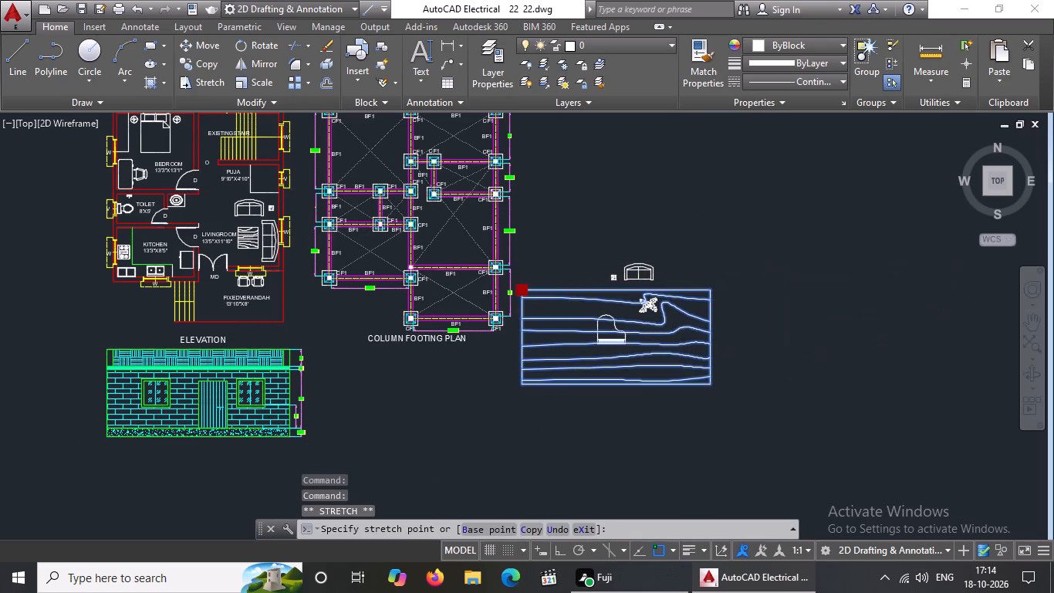
{"action": "key", "text": "Delete"}
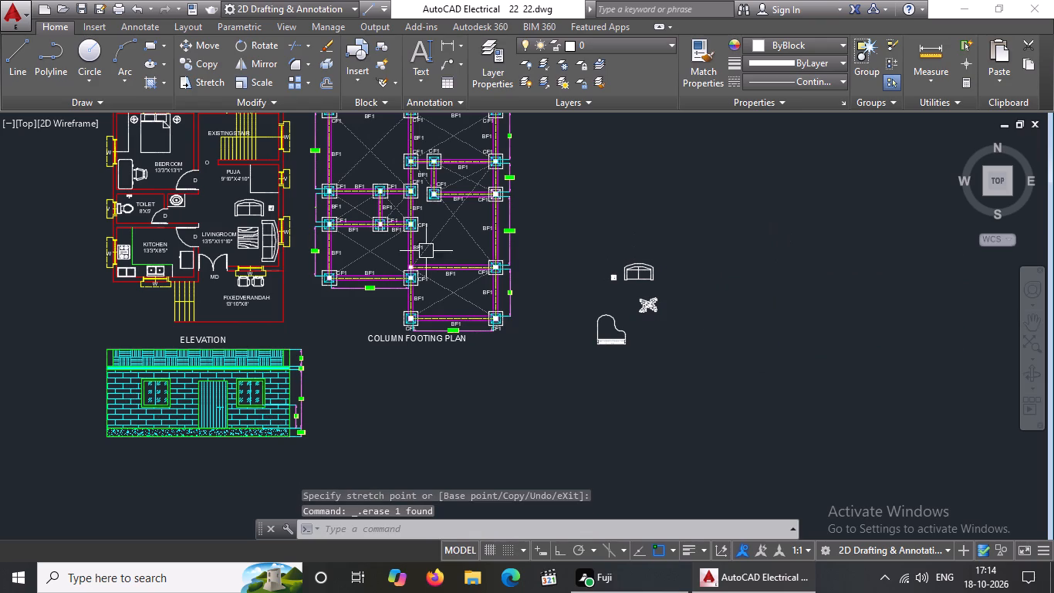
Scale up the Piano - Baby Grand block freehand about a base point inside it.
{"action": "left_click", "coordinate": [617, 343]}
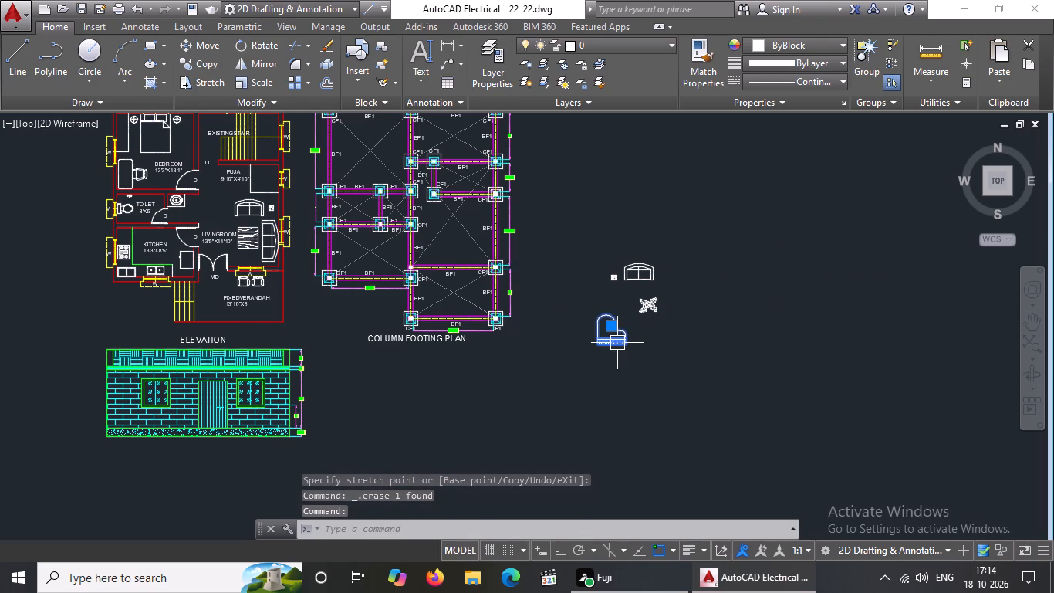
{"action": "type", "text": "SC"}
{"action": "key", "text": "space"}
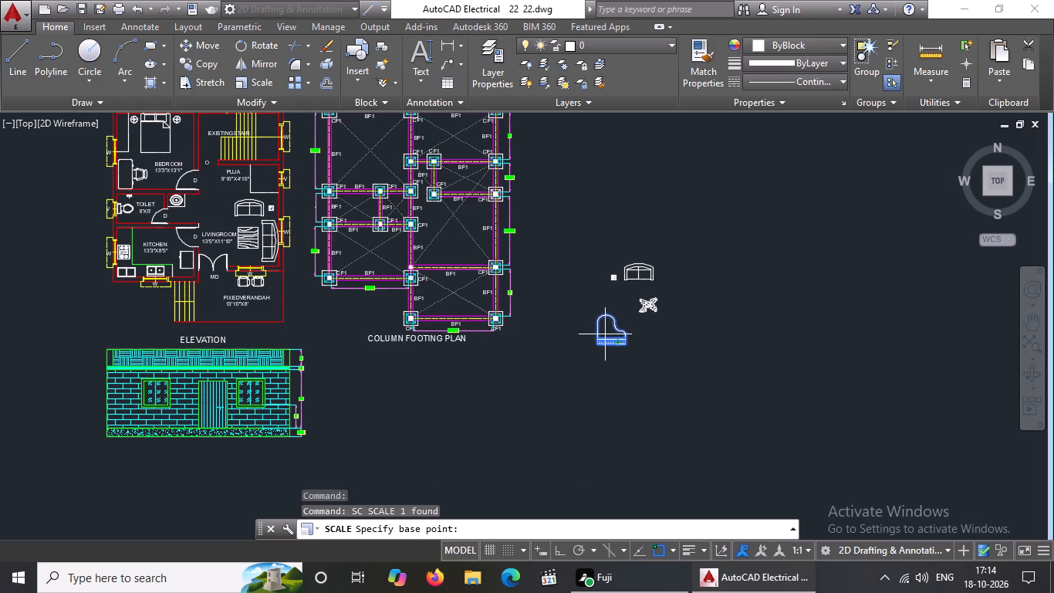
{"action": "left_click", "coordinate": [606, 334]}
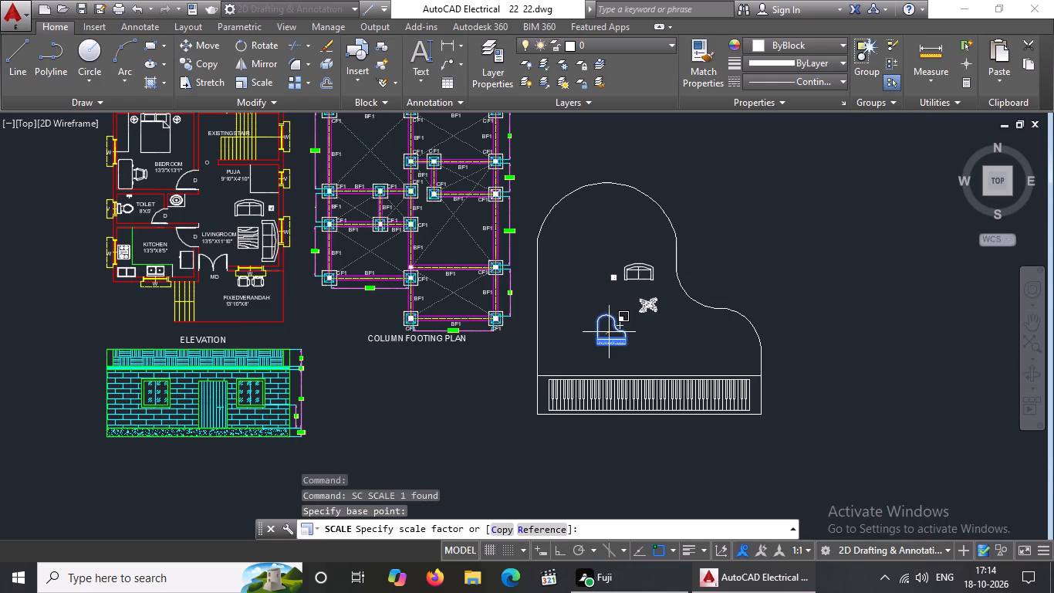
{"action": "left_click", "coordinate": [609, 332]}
Move the enlarged piano clear of the loveseat and plant, and delete it.
{"action": "left_click", "coordinate": [626, 386]}
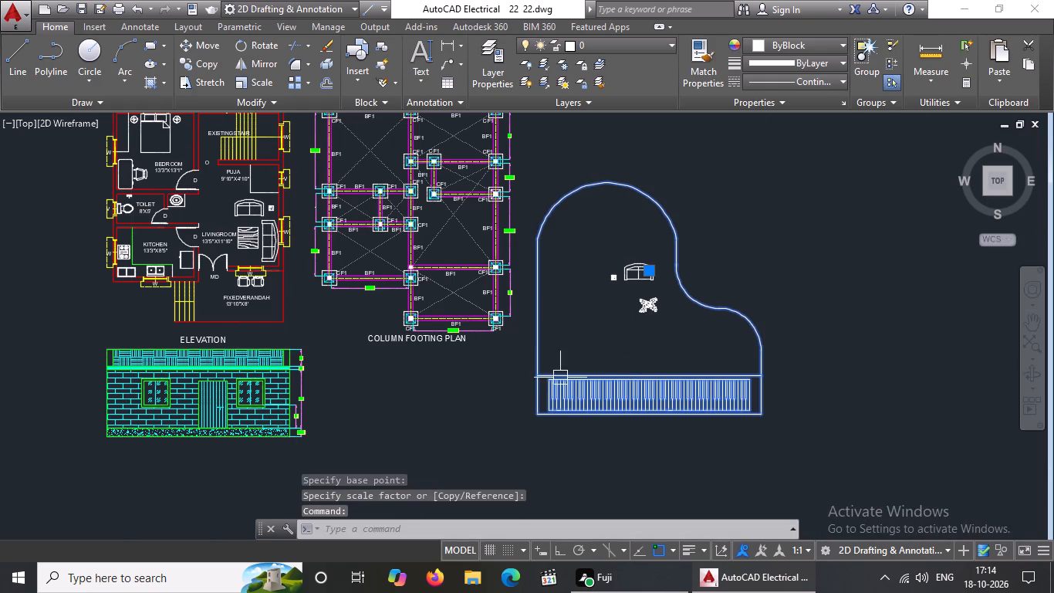
{"action": "left_click", "coordinate": [654, 274]}
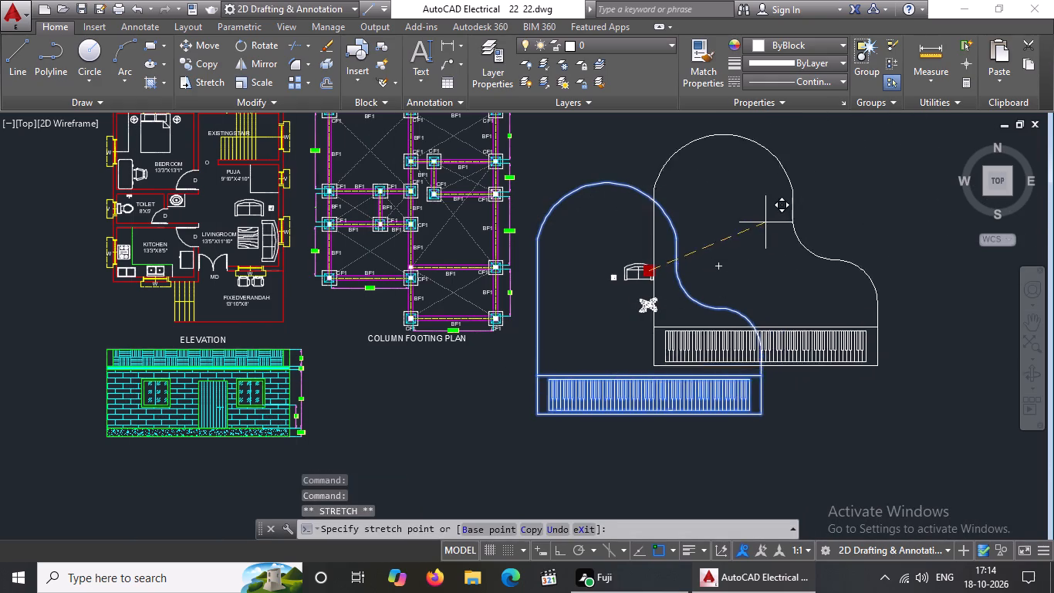
{"action": "left_click", "coordinate": [798, 199]}
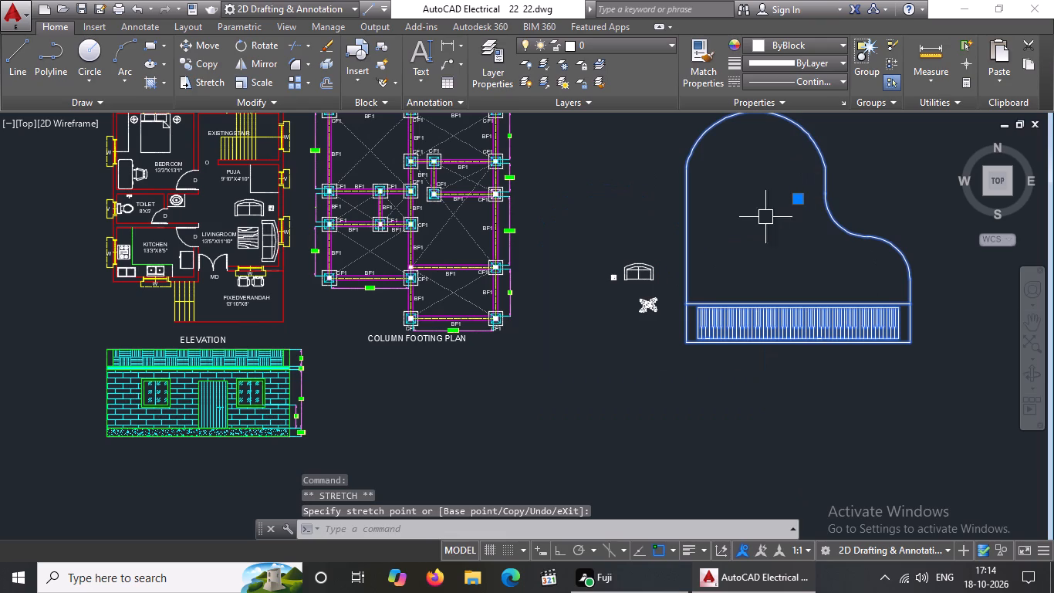
{"action": "key", "text": "Delete"}
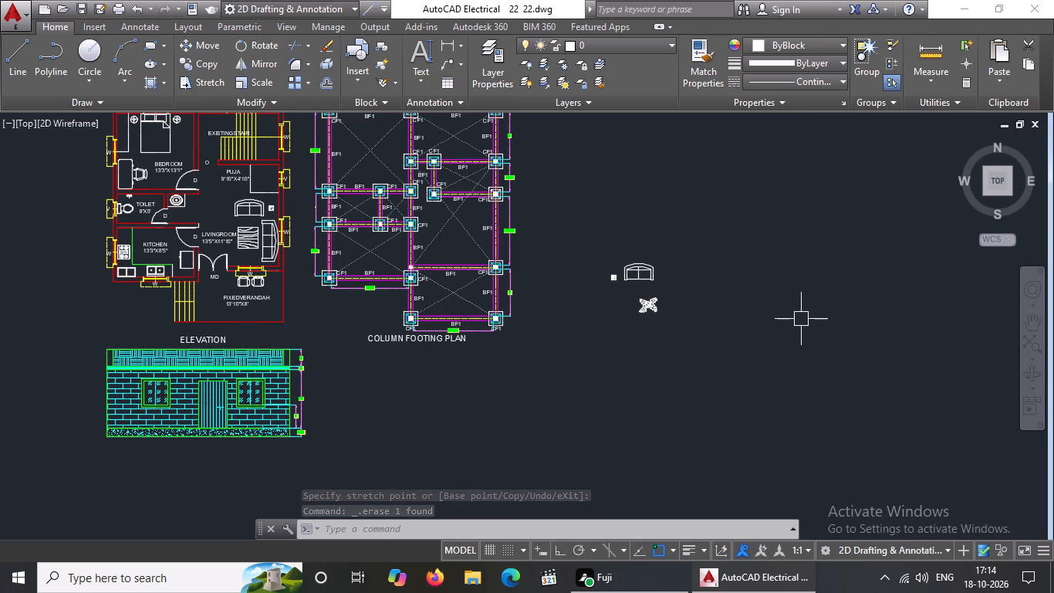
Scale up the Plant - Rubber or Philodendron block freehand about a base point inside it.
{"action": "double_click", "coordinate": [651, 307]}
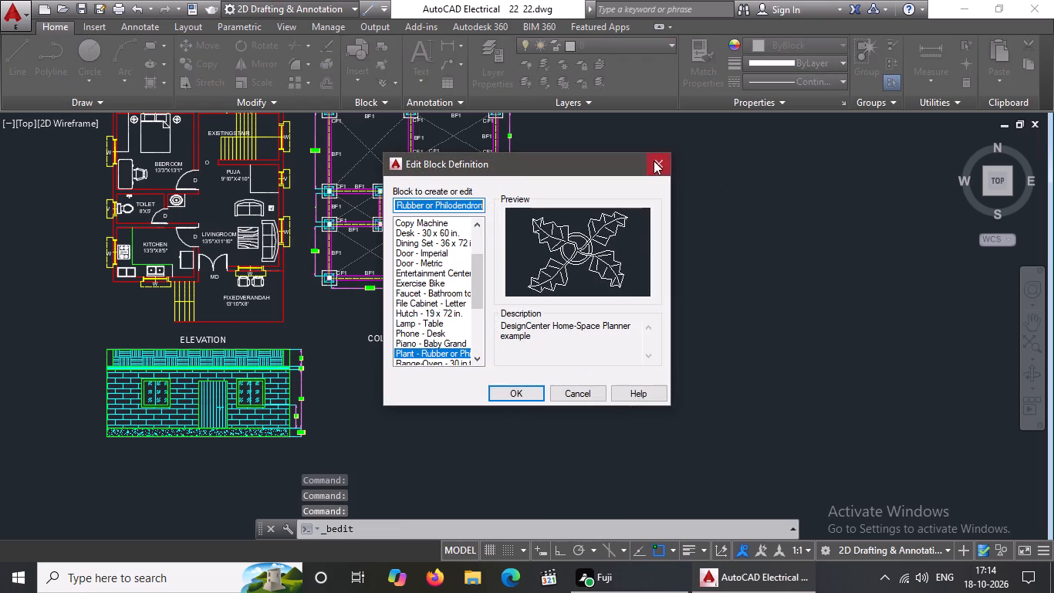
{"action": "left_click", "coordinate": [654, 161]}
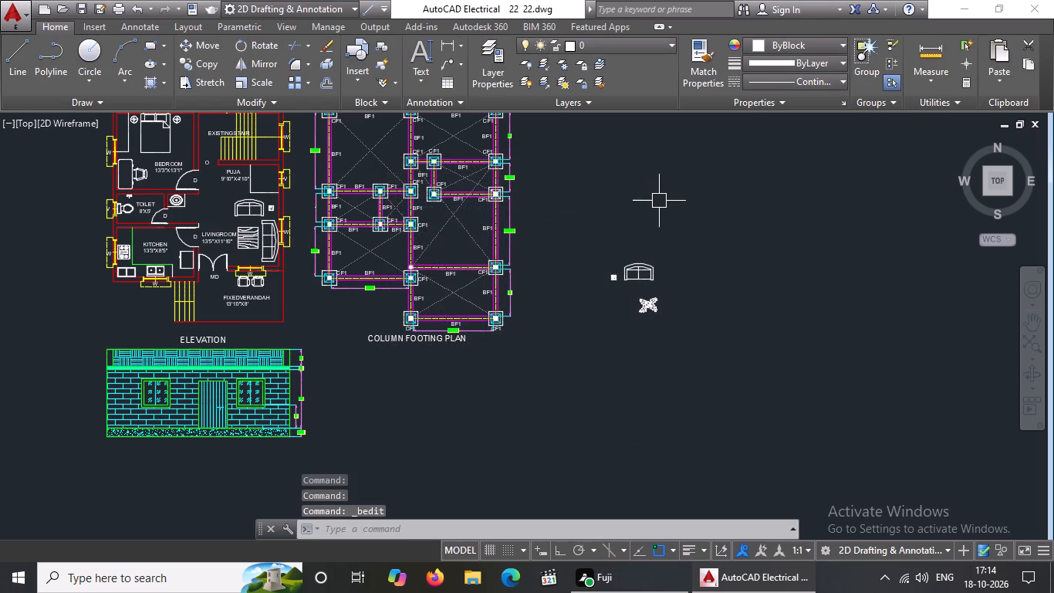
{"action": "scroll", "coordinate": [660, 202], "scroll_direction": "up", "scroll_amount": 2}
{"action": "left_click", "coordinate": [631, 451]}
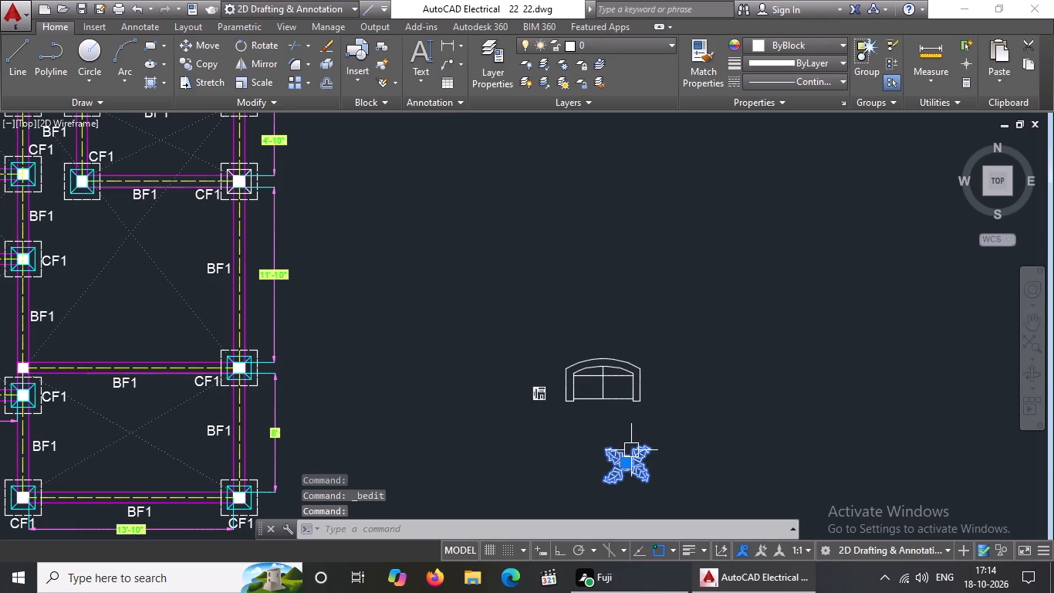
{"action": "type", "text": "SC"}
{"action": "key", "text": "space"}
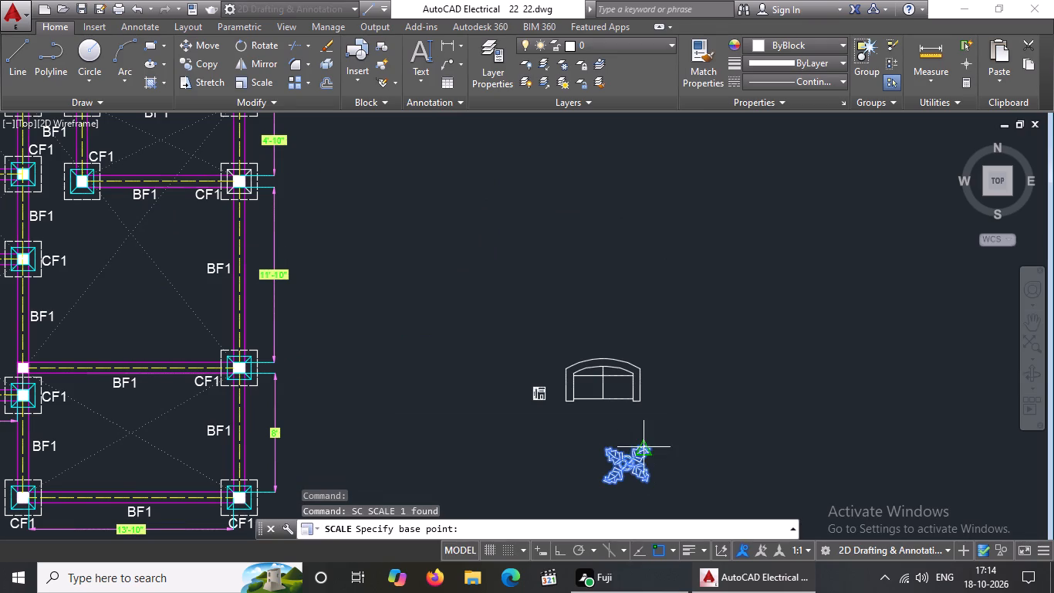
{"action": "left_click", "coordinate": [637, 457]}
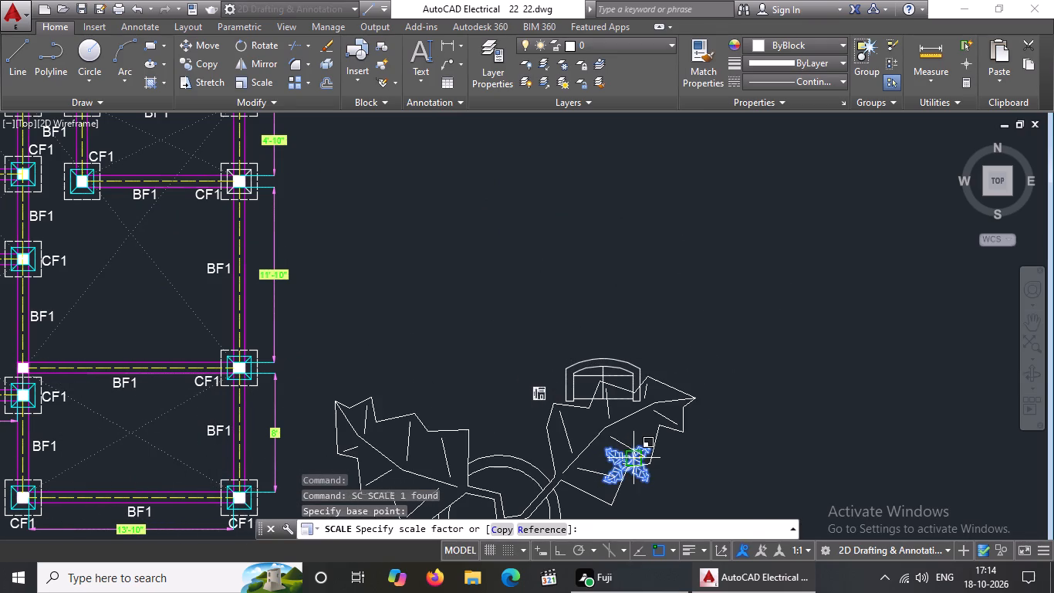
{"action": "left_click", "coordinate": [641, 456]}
Move the enlarged plant away from the loveseat and delete it.
{"action": "left_click", "coordinate": [608, 466]}
{"action": "left_click_drag", "start_coordinate": [610, 473], "coordinate": [618, 472]}
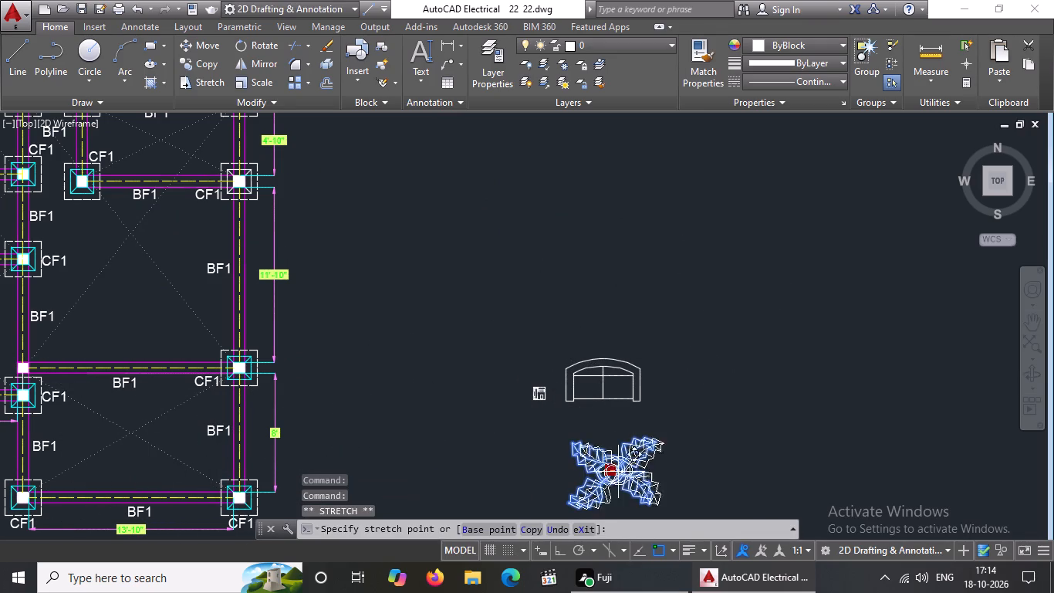
{"action": "left_click", "coordinate": [751, 347]}
{"action": "key", "text": "Delete"}
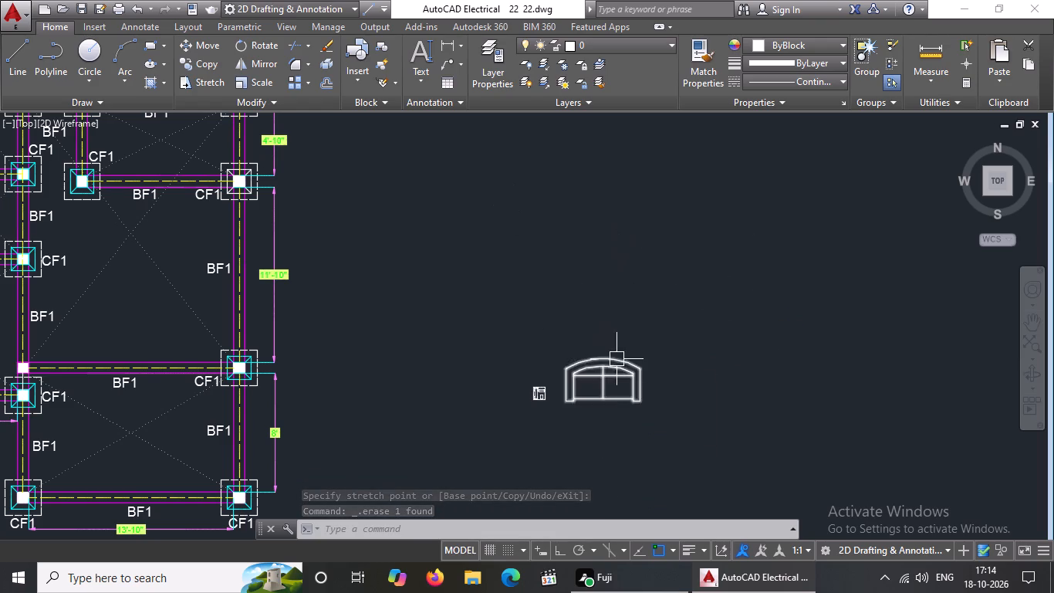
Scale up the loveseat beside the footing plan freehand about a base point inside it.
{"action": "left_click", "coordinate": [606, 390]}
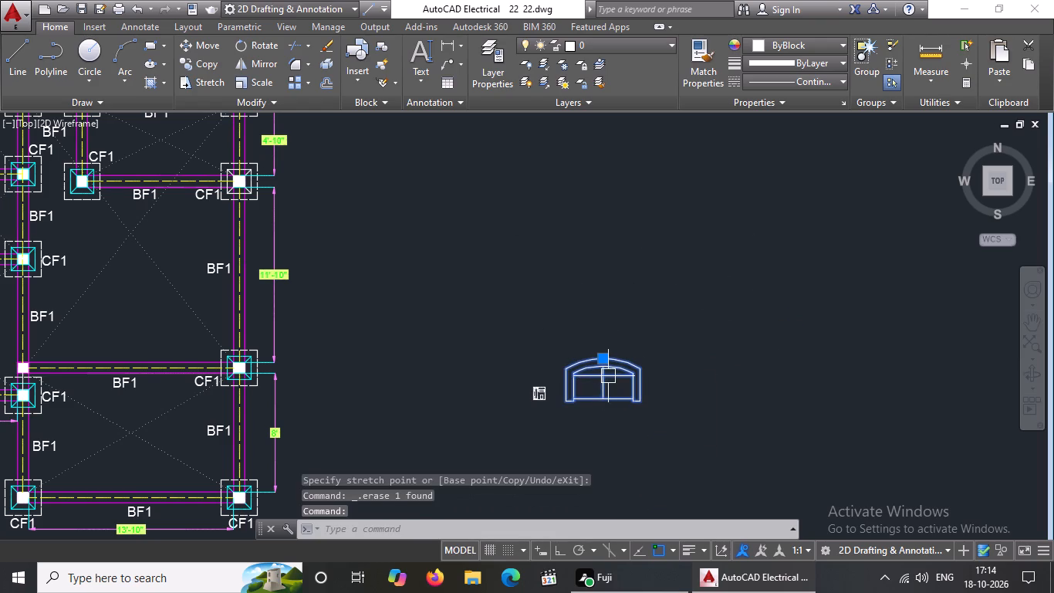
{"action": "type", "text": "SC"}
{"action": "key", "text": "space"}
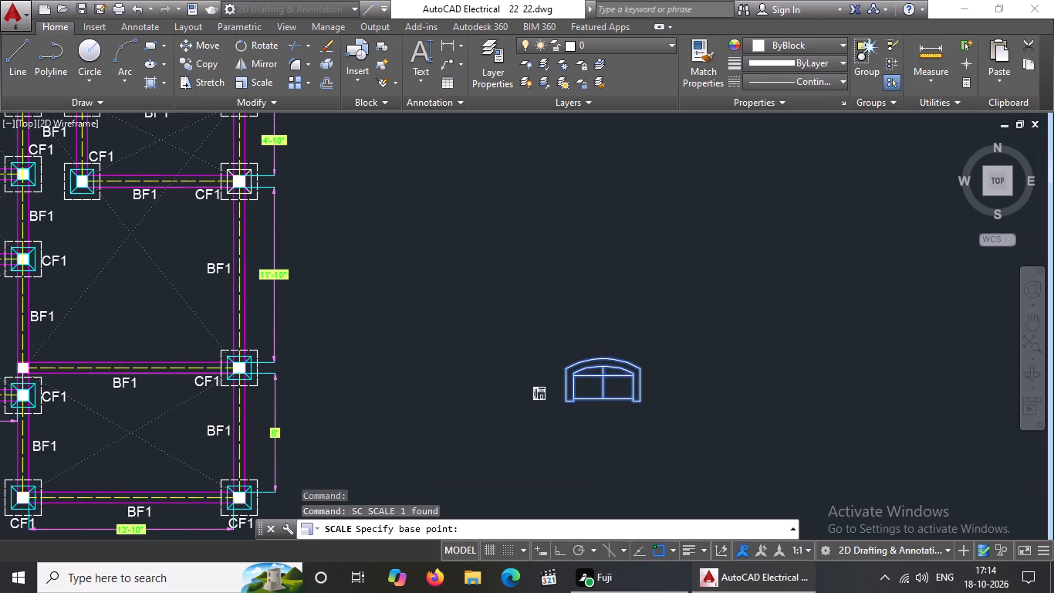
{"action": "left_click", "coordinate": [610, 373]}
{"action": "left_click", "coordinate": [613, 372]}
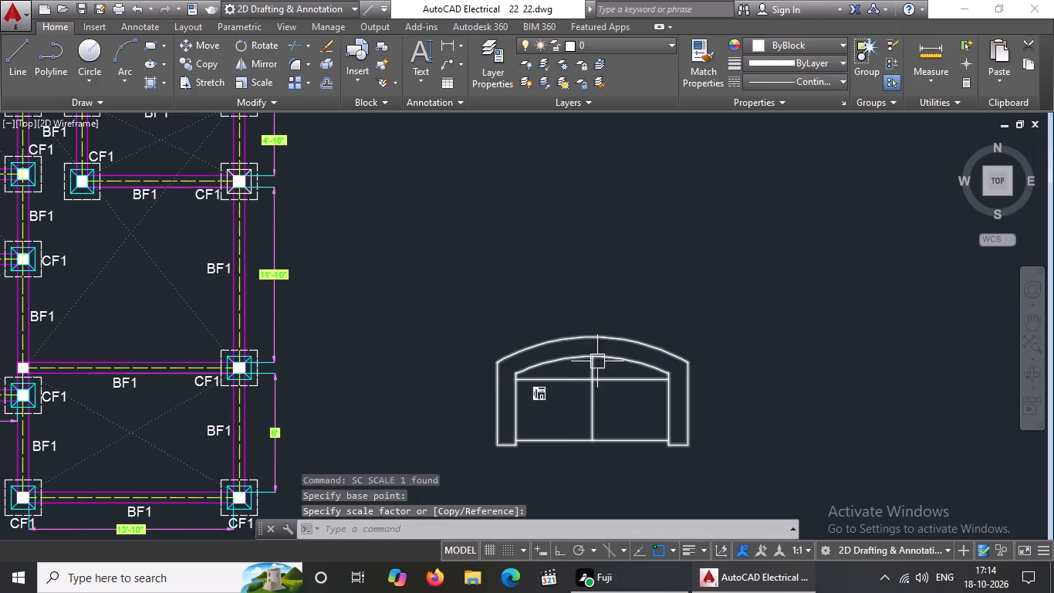
Move the enlarged loveseat clear of the small desk phone block and delete it.
{"action": "left_click", "coordinate": [583, 357]}
{"action": "left_click", "coordinate": [588, 337]}
{"action": "left_click", "coordinate": [667, 245]}
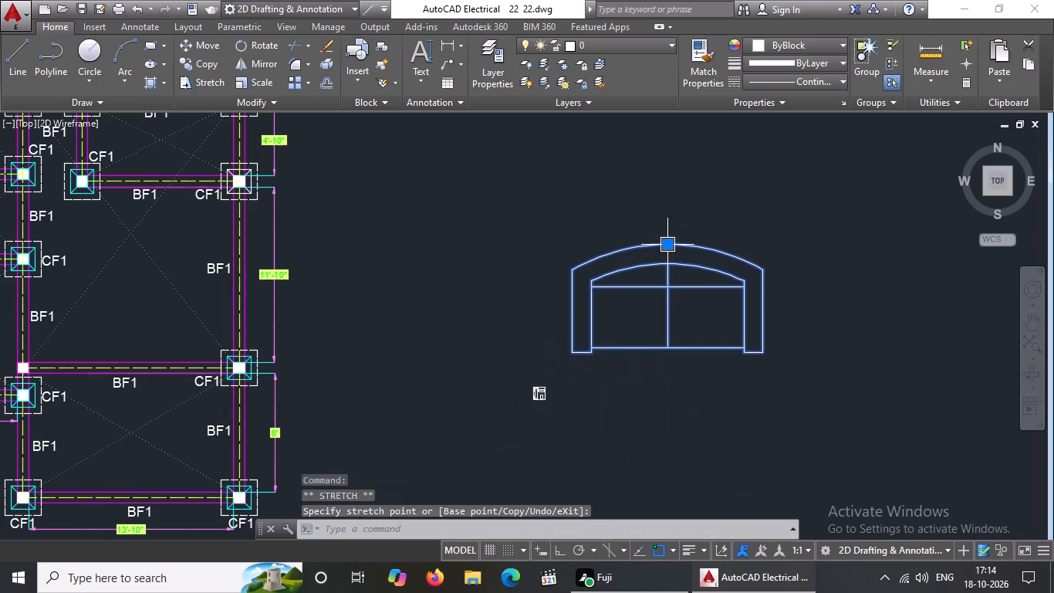
{"action": "key", "text": "Delete"}
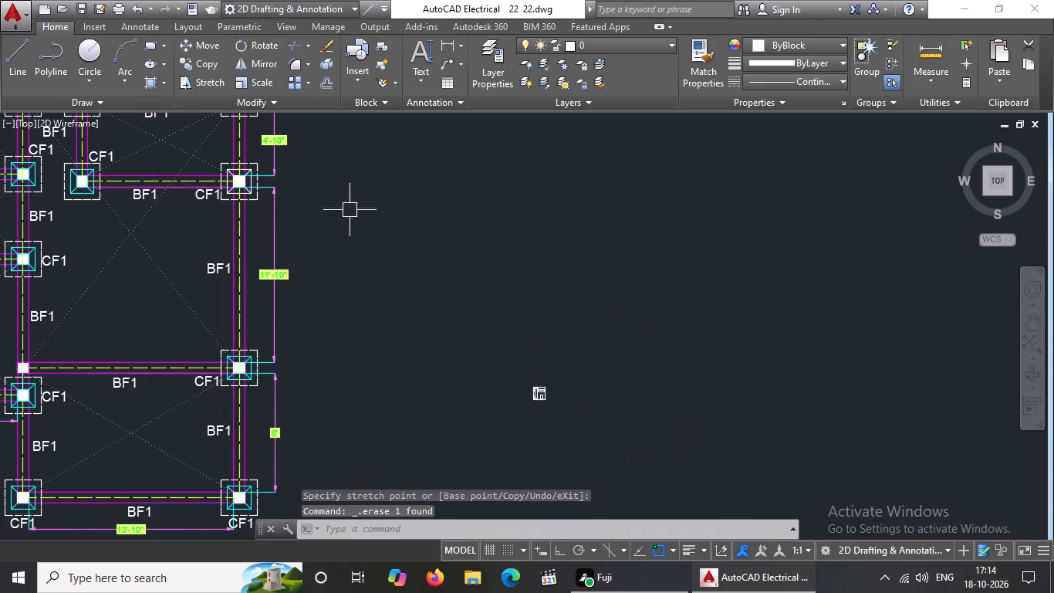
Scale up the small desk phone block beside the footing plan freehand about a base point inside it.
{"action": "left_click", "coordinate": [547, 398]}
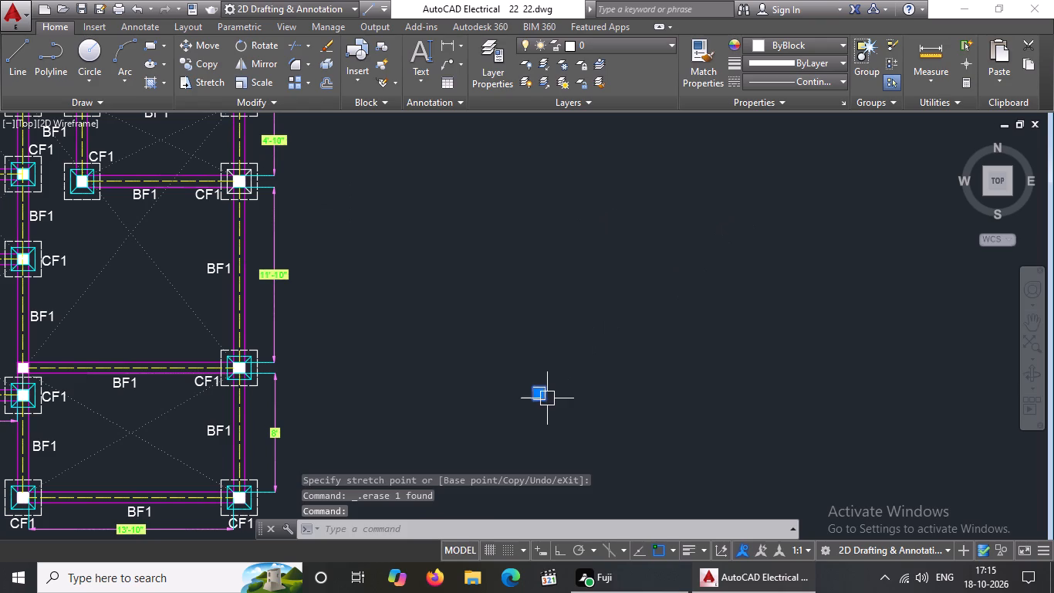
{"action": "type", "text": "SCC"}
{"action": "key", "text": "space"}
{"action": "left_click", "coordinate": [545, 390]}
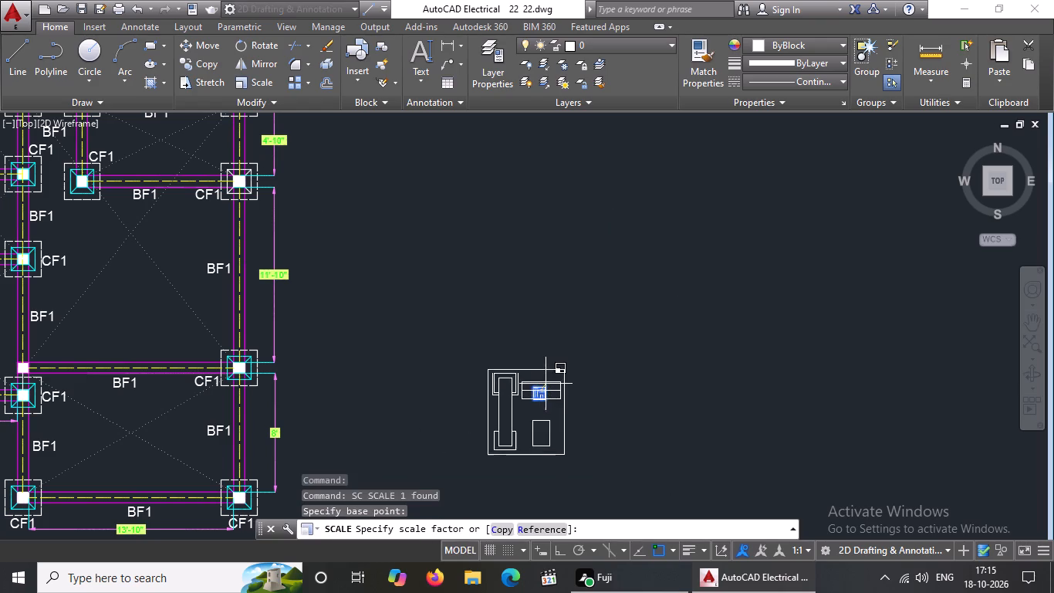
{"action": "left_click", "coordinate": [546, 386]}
Move the enlarged desk phone block farther from the footing plan and delete it.
{"action": "left_click", "coordinate": [529, 417]}
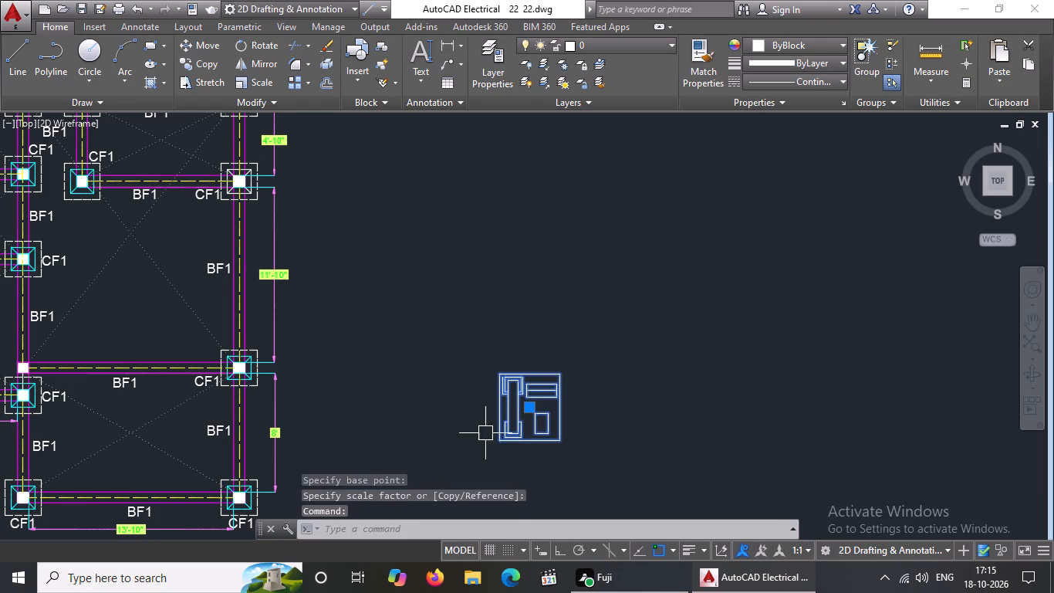
{"action": "left_click", "coordinate": [530, 404]}
{"action": "left_click", "coordinate": [661, 286]}
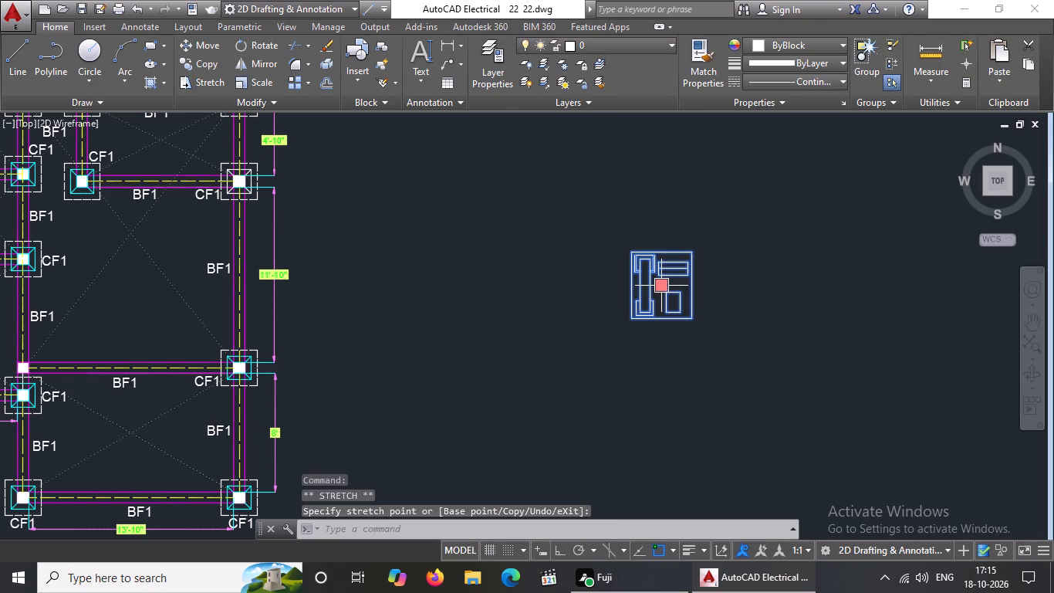
{"action": "key", "text": "Delete"}
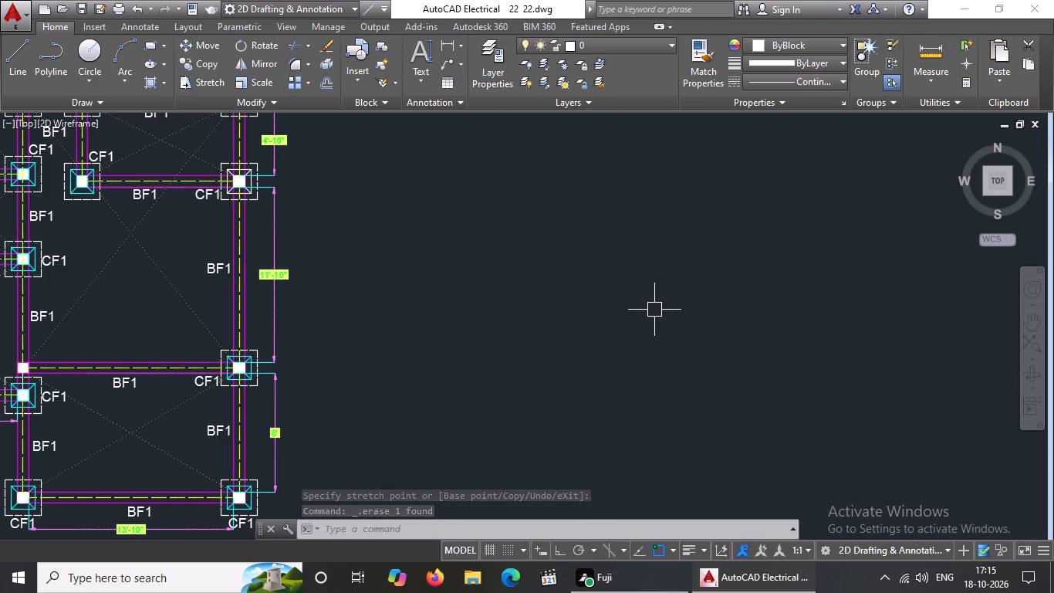
Delete the narrow upright rectangular block in the furniture group beside the ground floor plan and elevation.
{"action": "scroll", "coordinate": [654, 310], "scroll_direction": "down", "scroll_amount": 3}
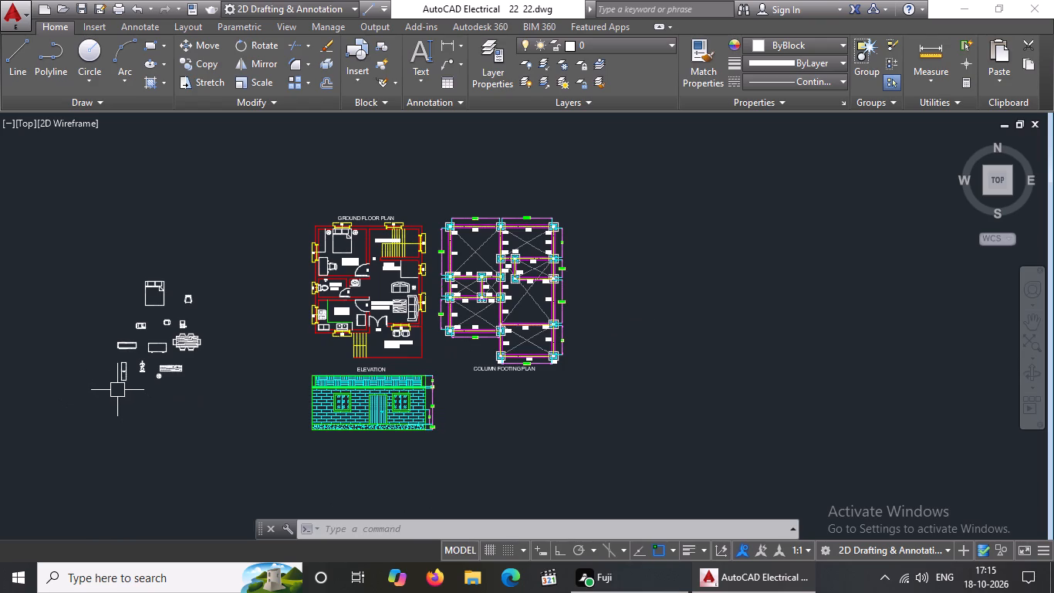
{"action": "scroll", "coordinate": [131, 317], "scroll_direction": "up", "scroll_amount": 1}
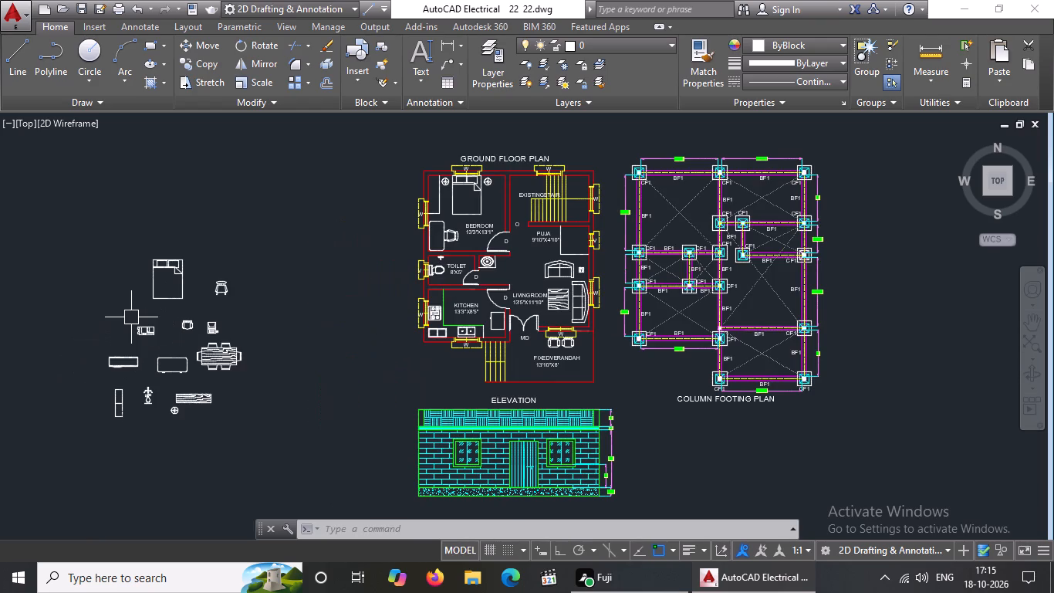
{"action": "left_click", "coordinate": [115, 412]}
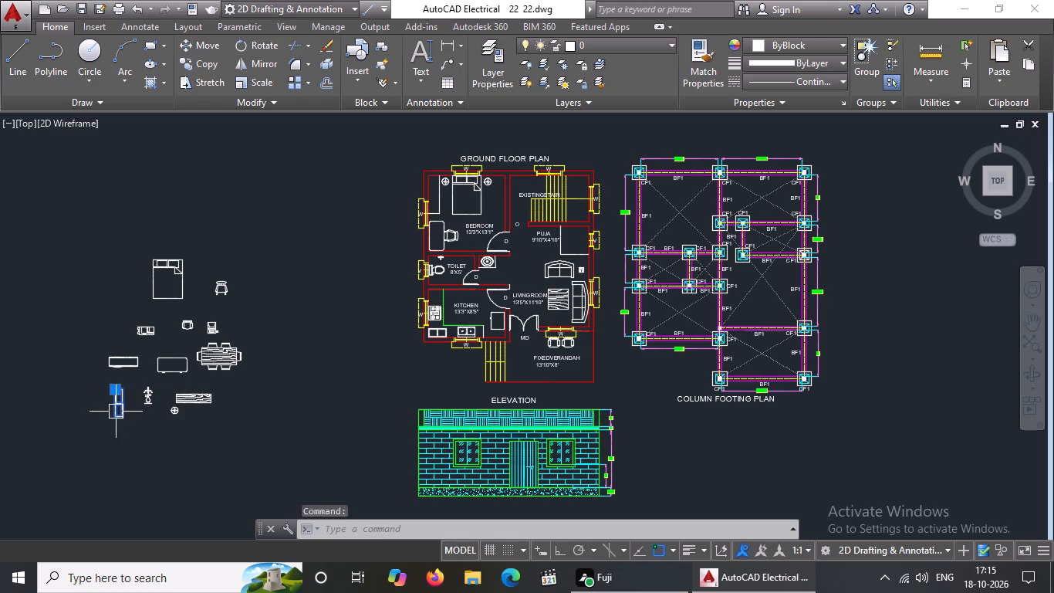
{"action": "key", "text": "Delete"}
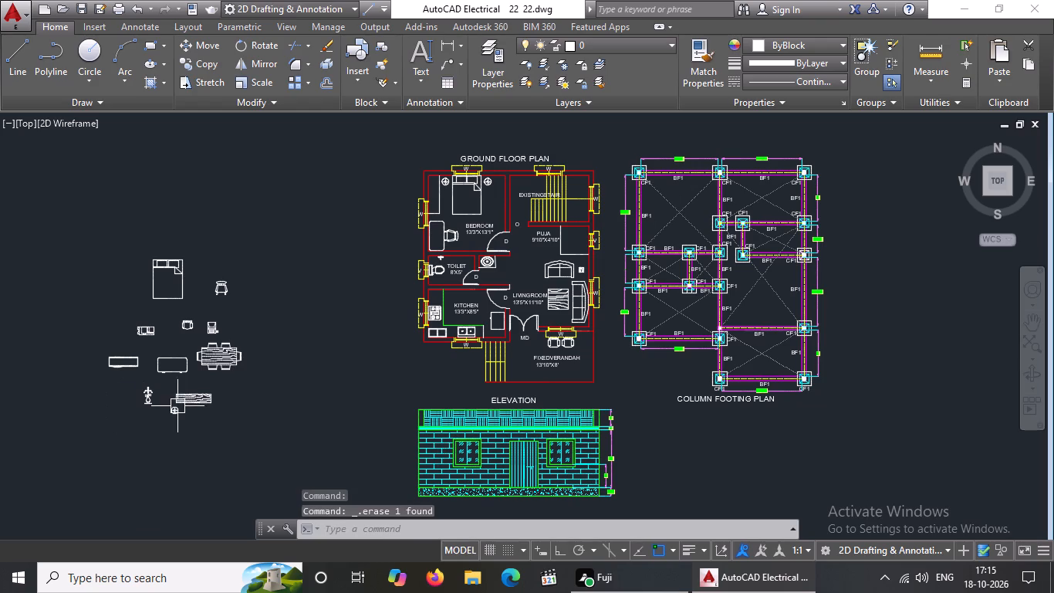
Move the long, thin rectangular block away from the furniture group toward the ground floor plan, and delete it.
{"action": "left_click", "coordinate": [119, 361]}
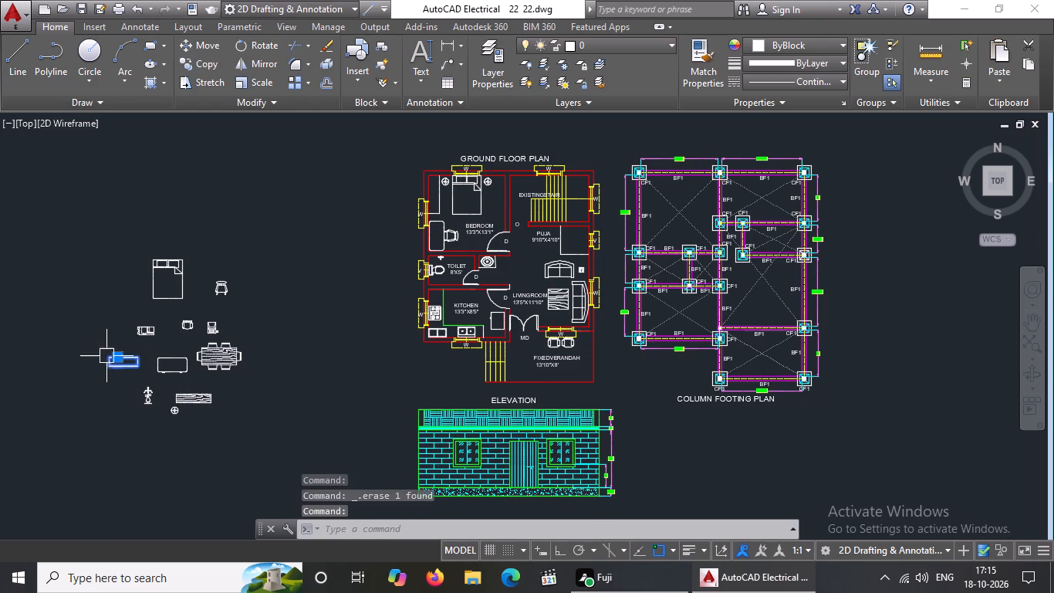
{"action": "left_click", "coordinate": [115, 357]}
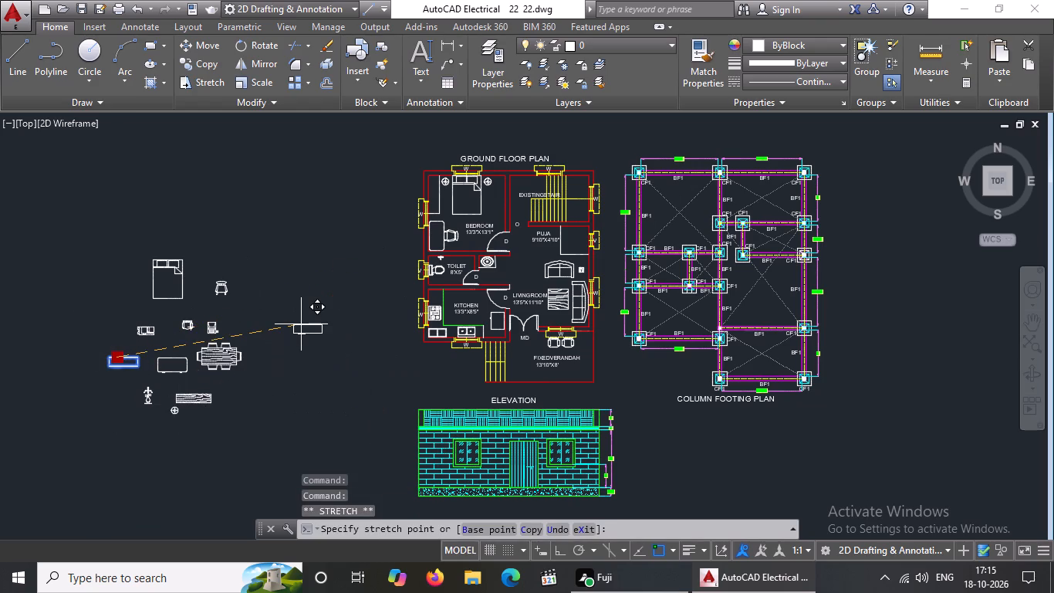
{"action": "left_click", "coordinate": [301, 324]}
{"action": "key", "text": "Delete"}
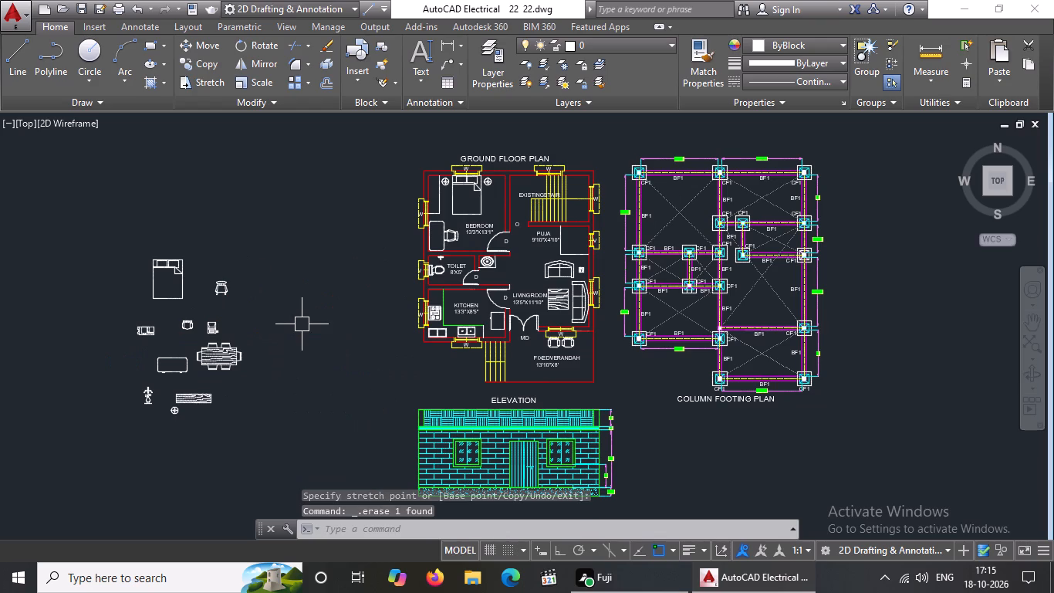
Move the small upright block beside the long woodgrain block out of the furniture group and delete it.
{"action": "left_click", "coordinate": [154, 398]}
{"action": "left_click", "coordinate": [150, 398]}
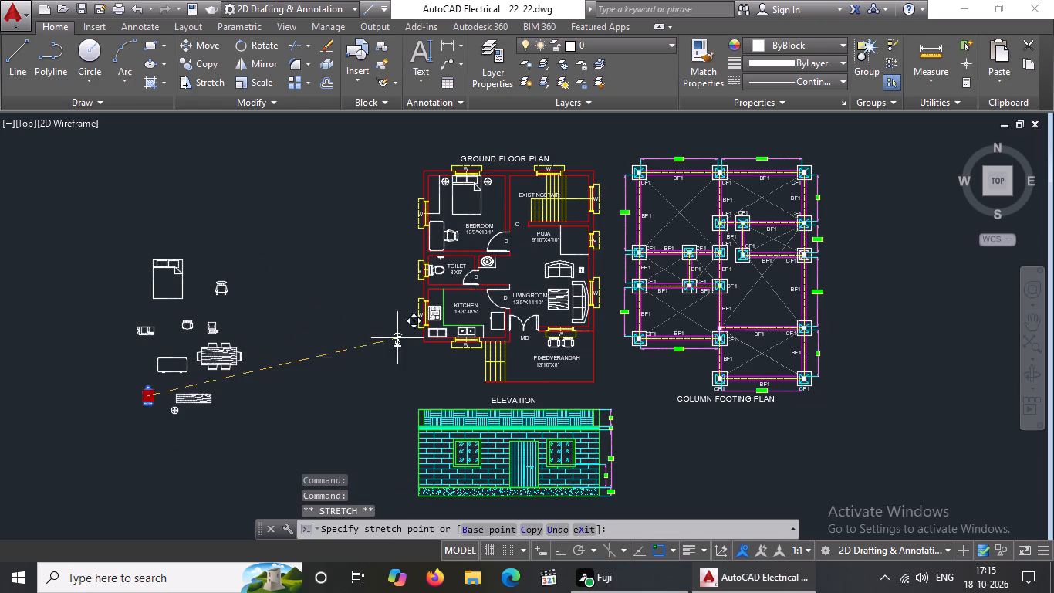
{"action": "left_click", "coordinate": [341, 353]}
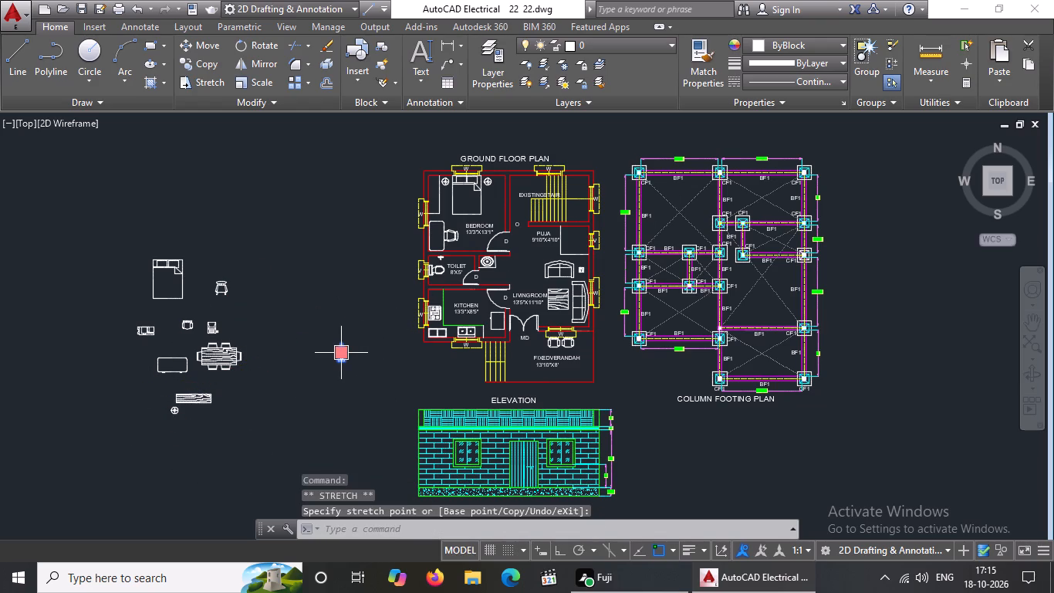
{"action": "key", "text": "Delete"}
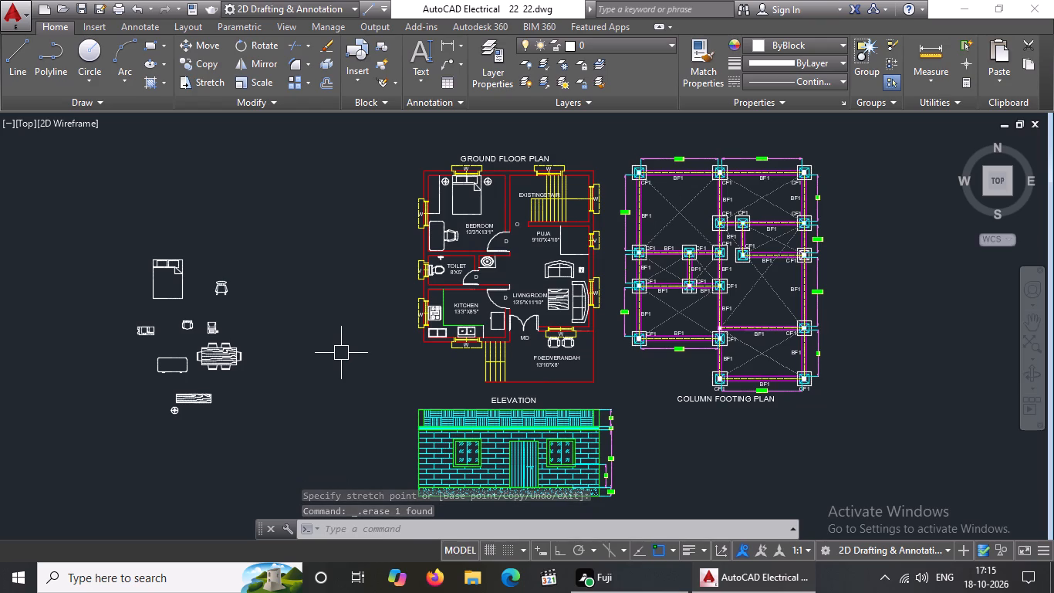
Move the long woodgrain rectangular block below the dining set out of the furniture group and delete it.
{"action": "left_click", "coordinate": [192, 402]}
{"action": "left_click", "coordinate": [175, 397]}
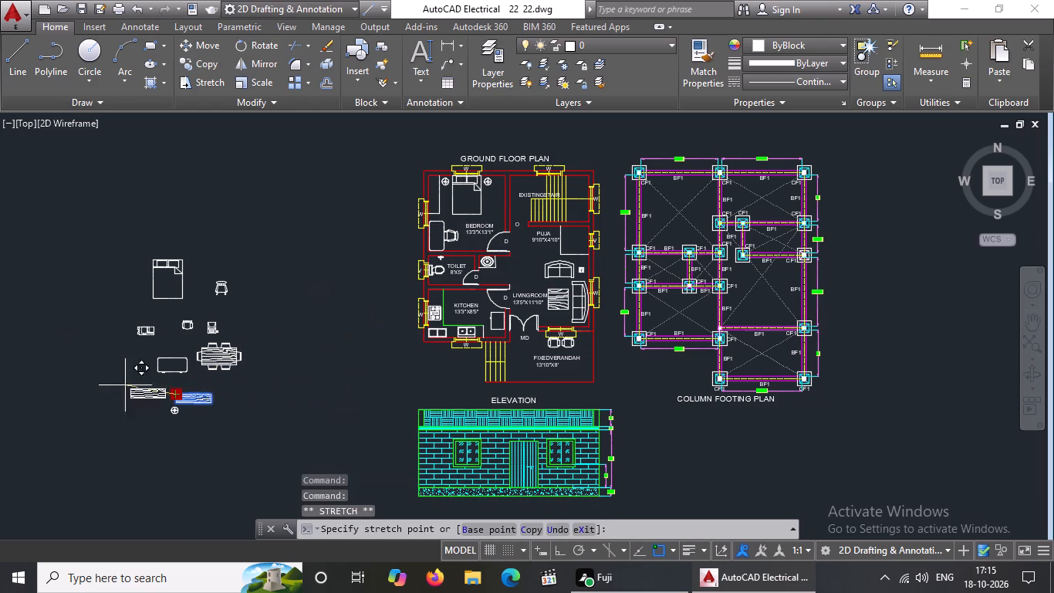
{"action": "left_click", "coordinate": [271, 379]}
{"action": "key", "text": "Delete"}
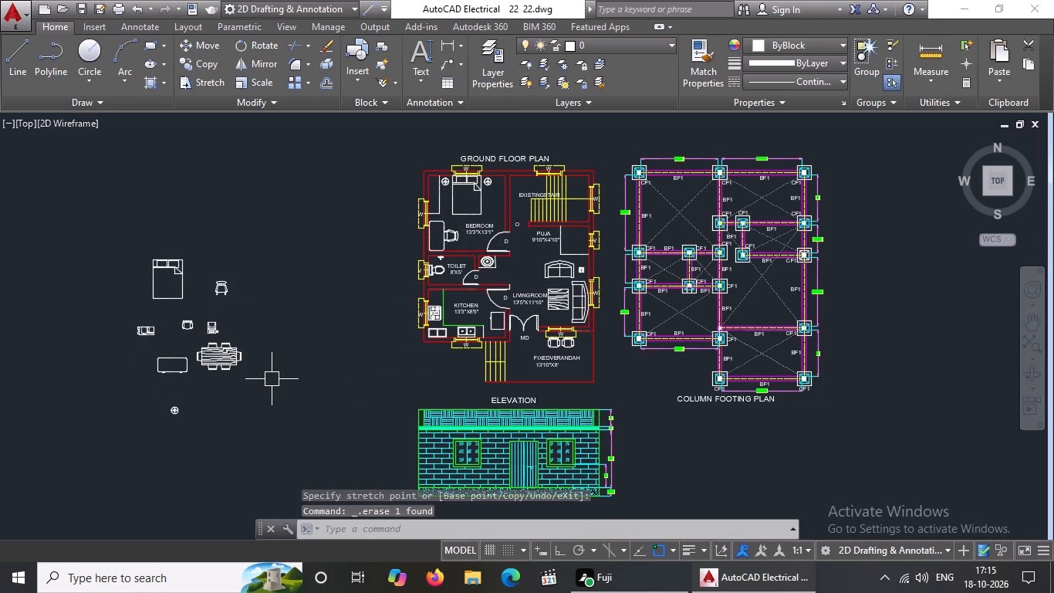
Move the small round block below the furniture group toward the elevation and delete it.
{"action": "left_click", "coordinate": [175, 411]}
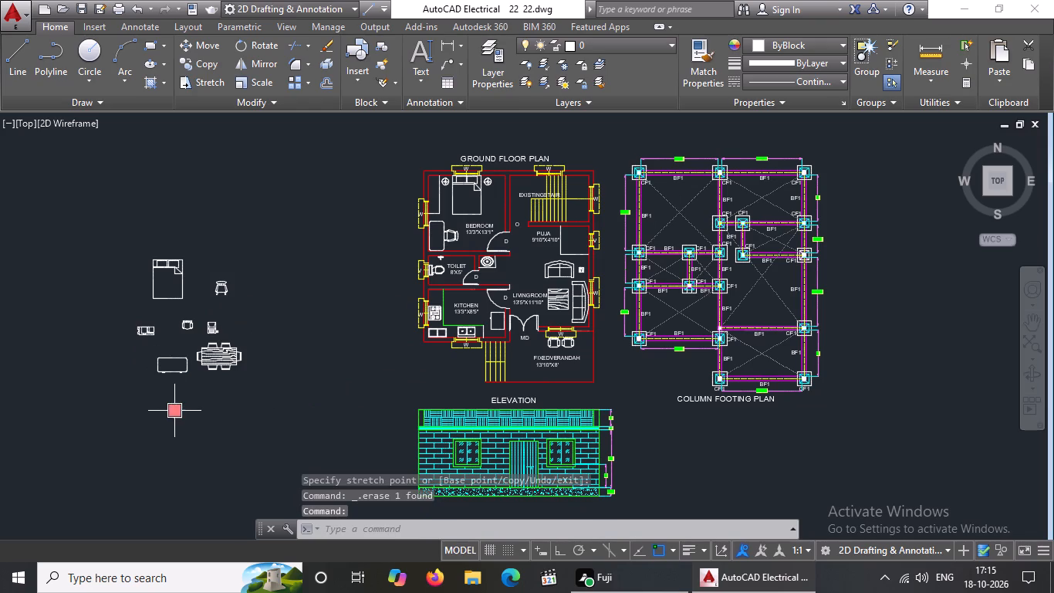
{"action": "left_click", "coordinate": [175, 411]}
{"action": "left_click", "coordinate": [336, 374]}
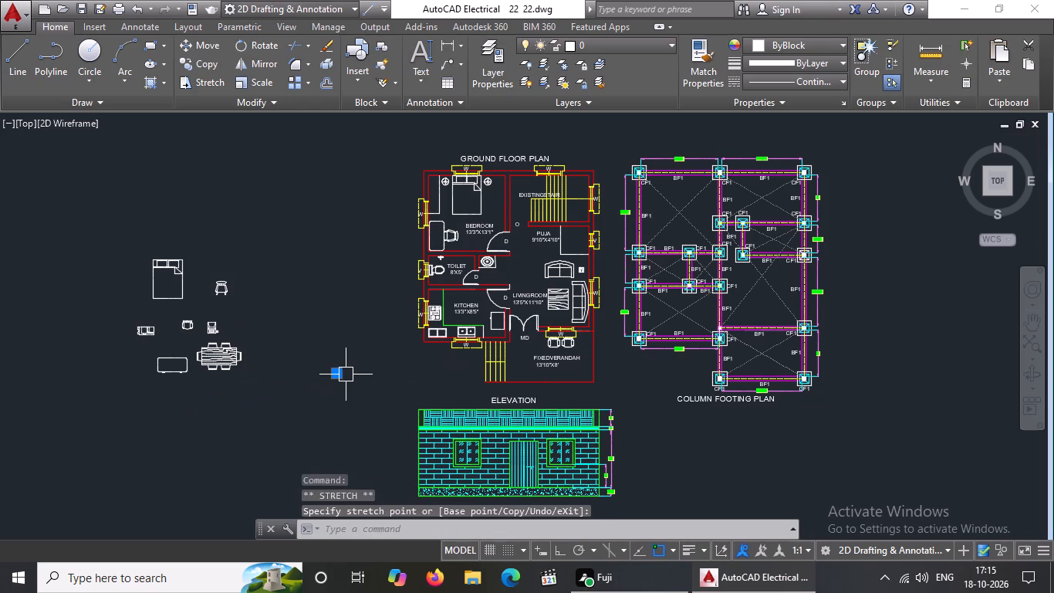
{"action": "key", "text": "Delete"}
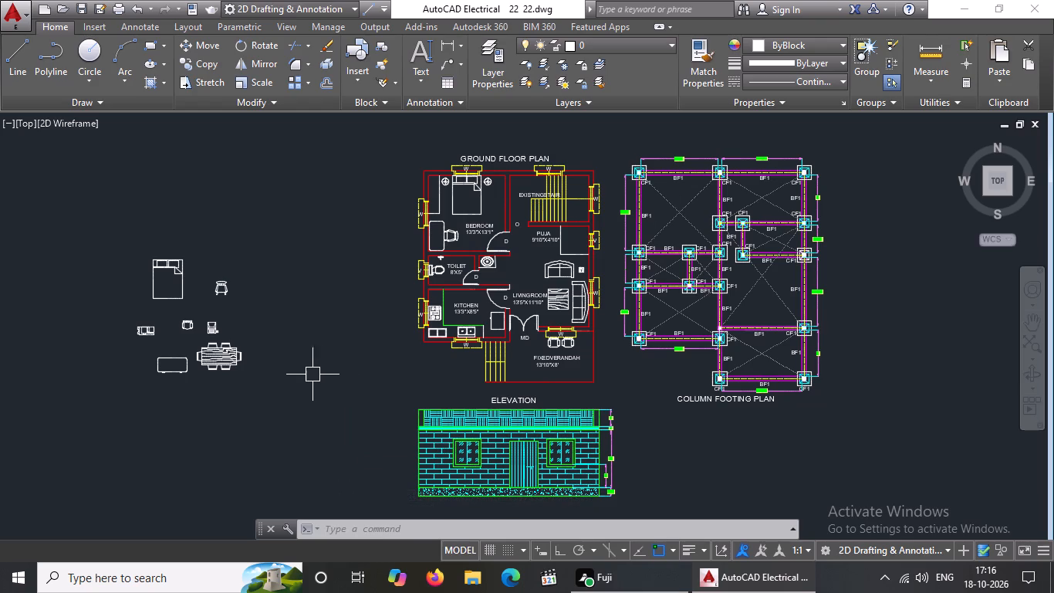
Move the Dining Set - 36 x 72 in. block up out of the furniture group toward the ground floor plan and delete it.
{"action": "double_click", "coordinate": [221, 360]}
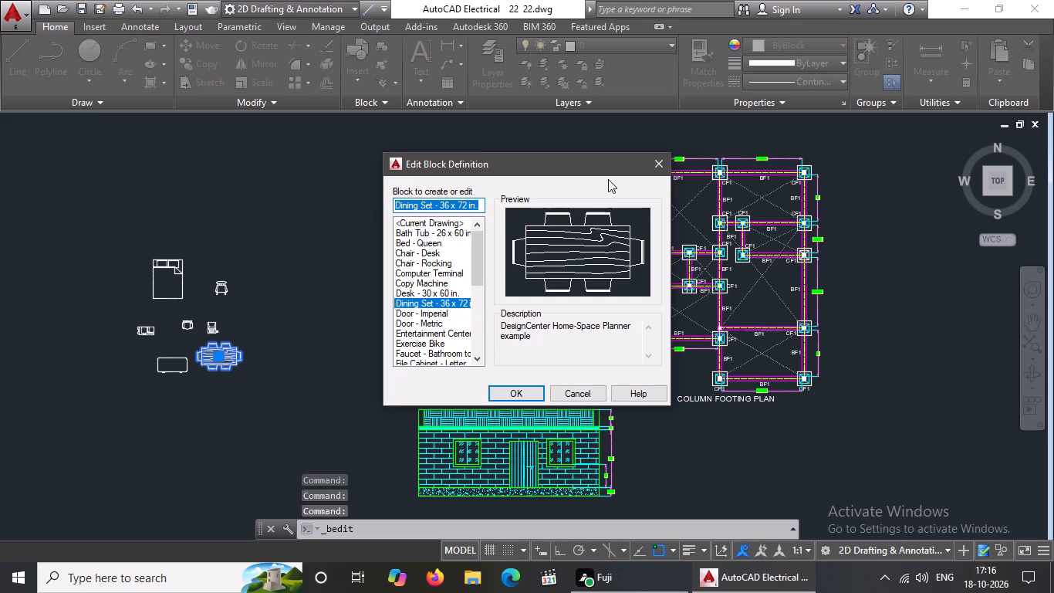
{"action": "left_click", "coordinate": [664, 159]}
{"action": "left_click", "coordinate": [224, 347]}
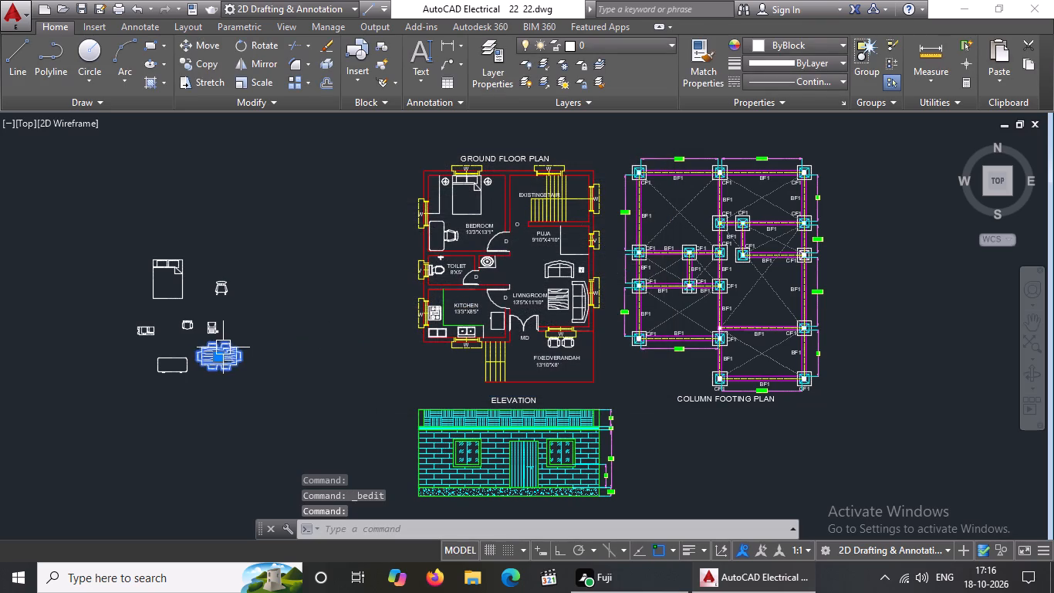
{"action": "left_click", "coordinate": [213, 360]}
{"action": "left_click", "coordinate": [216, 354]}
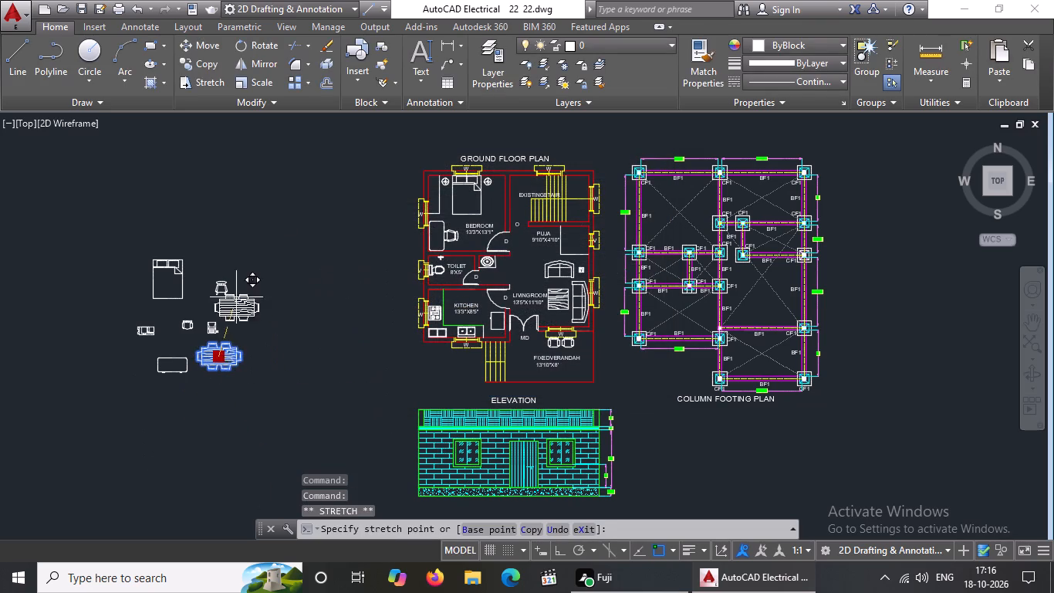
{"action": "left_click", "coordinate": [339, 231]}
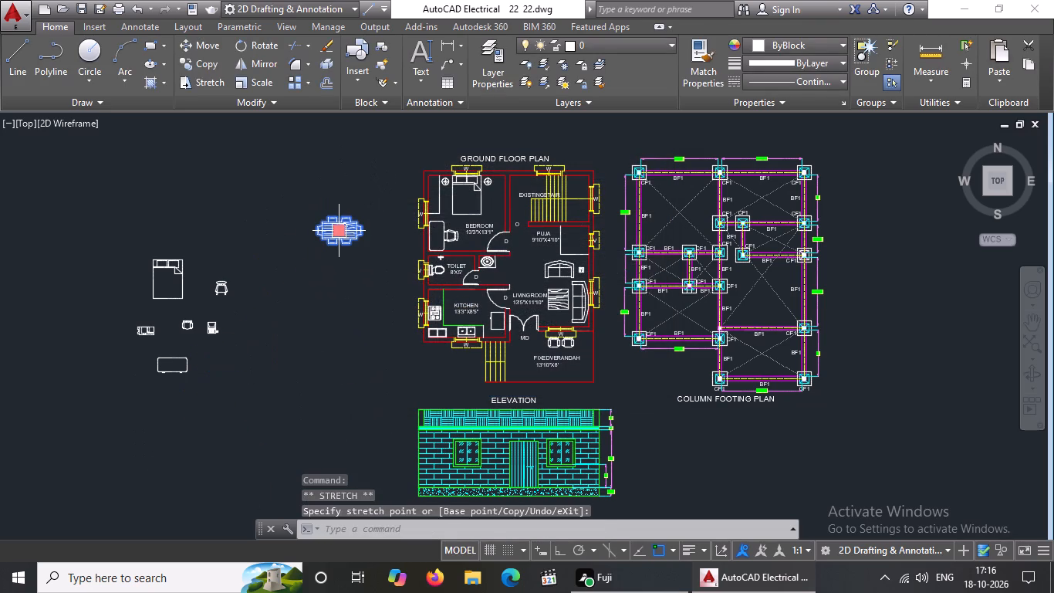
{"action": "key", "text": "Delete"}
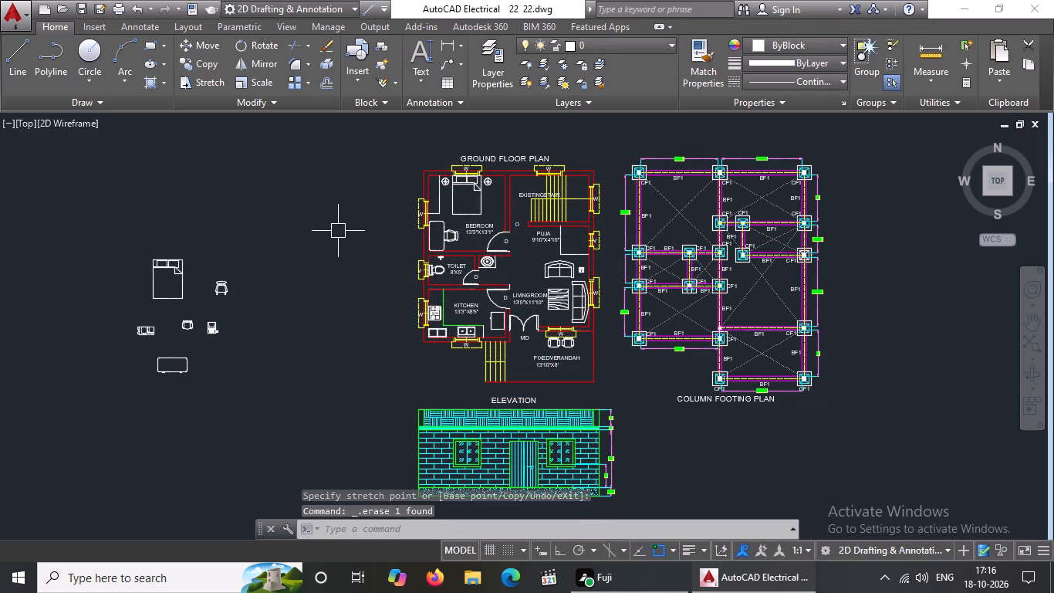
Move the plain rectangular block at the bottom of the furniture group toward the ground floor plan and delete it.
{"action": "left_click", "coordinate": [175, 364]}
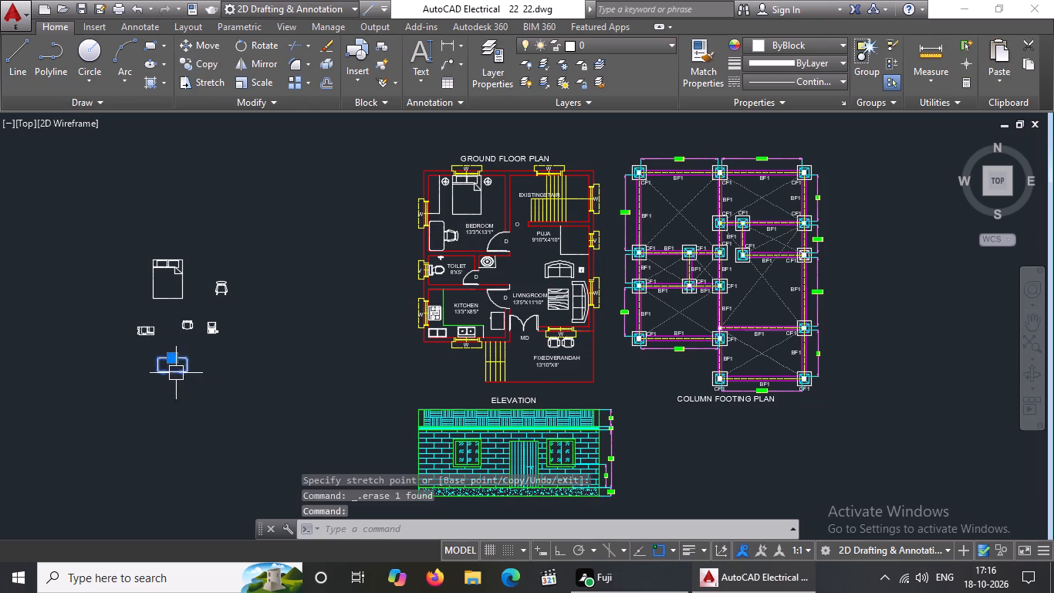
{"action": "left_click", "coordinate": [173, 357]}
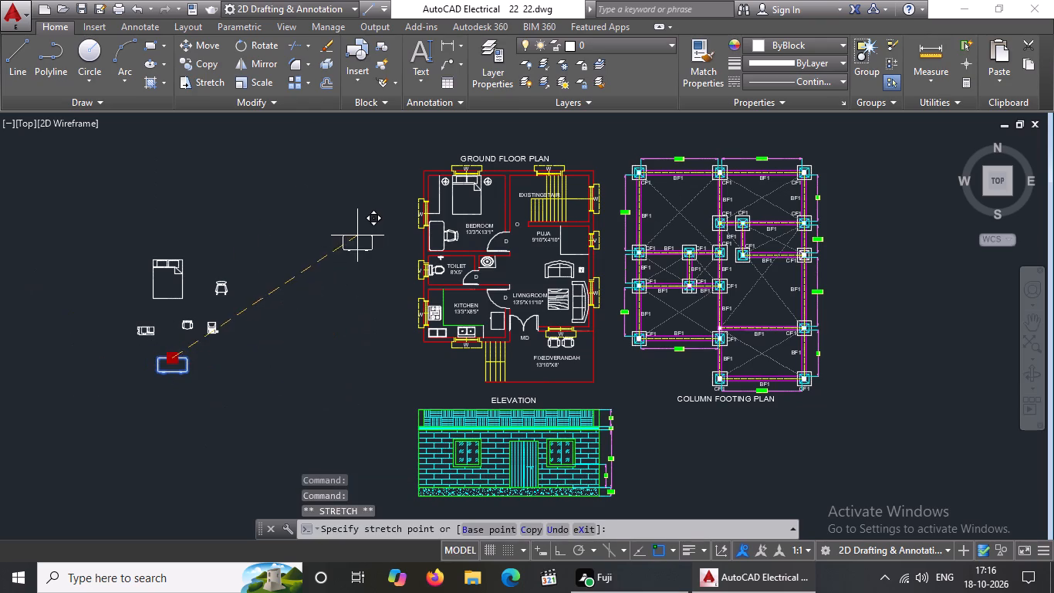
{"action": "left_click", "coordinate": [354, 244]}
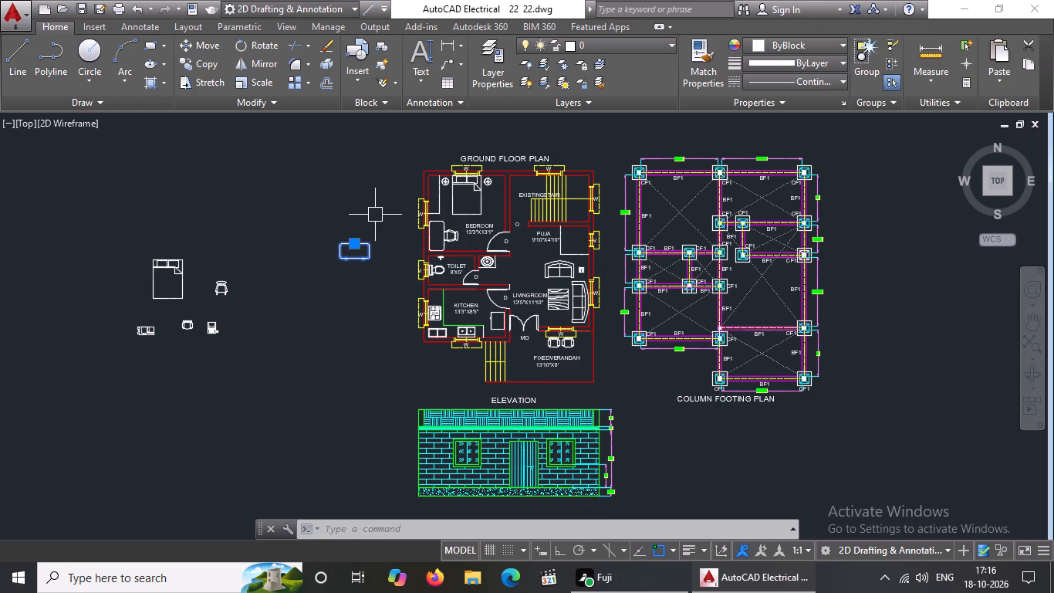
{"action": "key", "text": "Delete"}
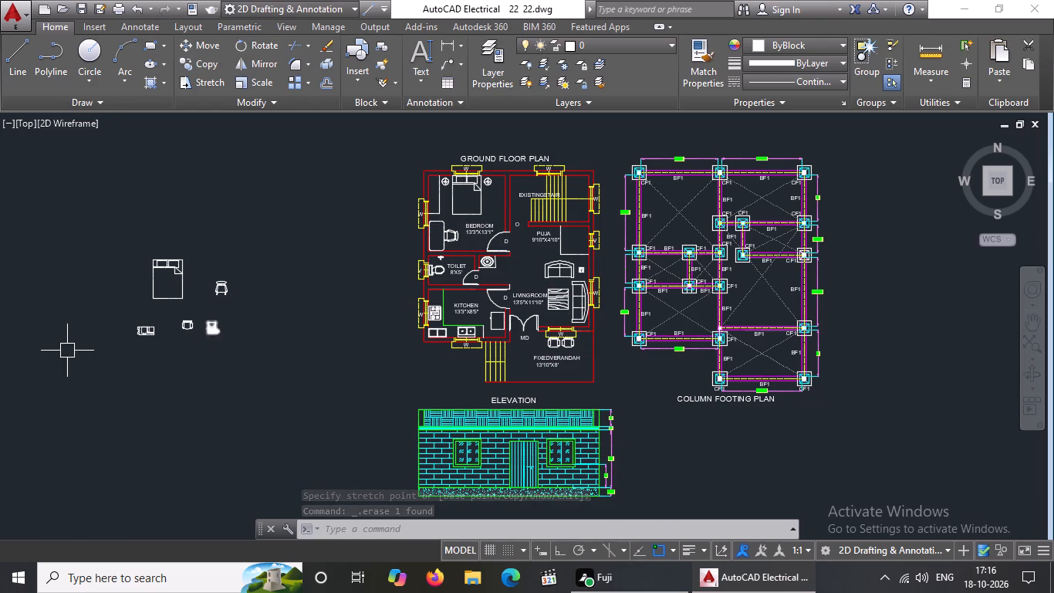
Move the small wide block below the bed's outer side out of its place and delete it.
{"action": "left_click", "coordinate": [144, 332]}
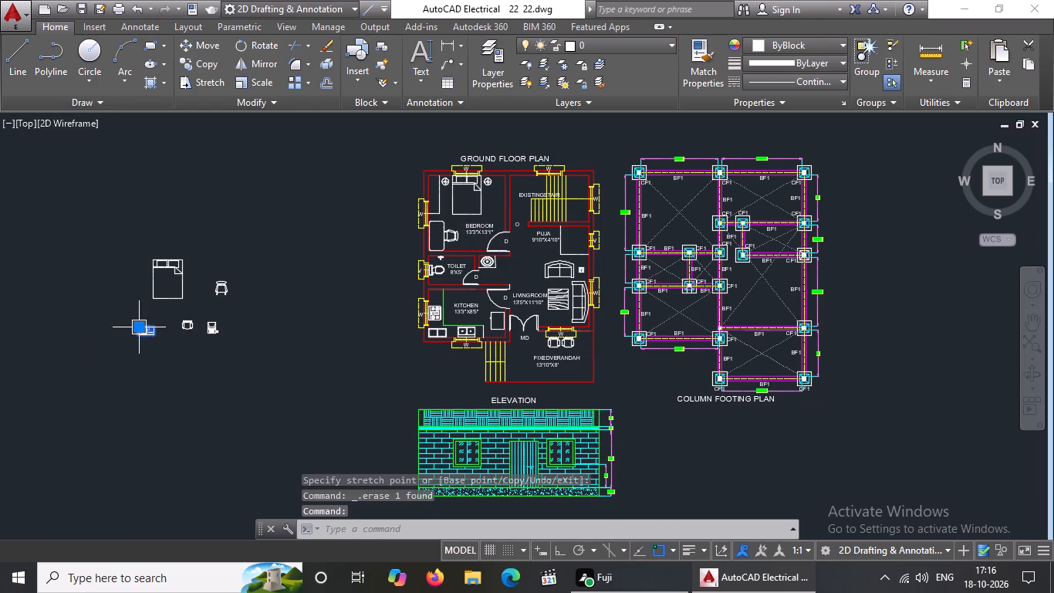
{"action": "left_click", "coordinate": [144, 331]}
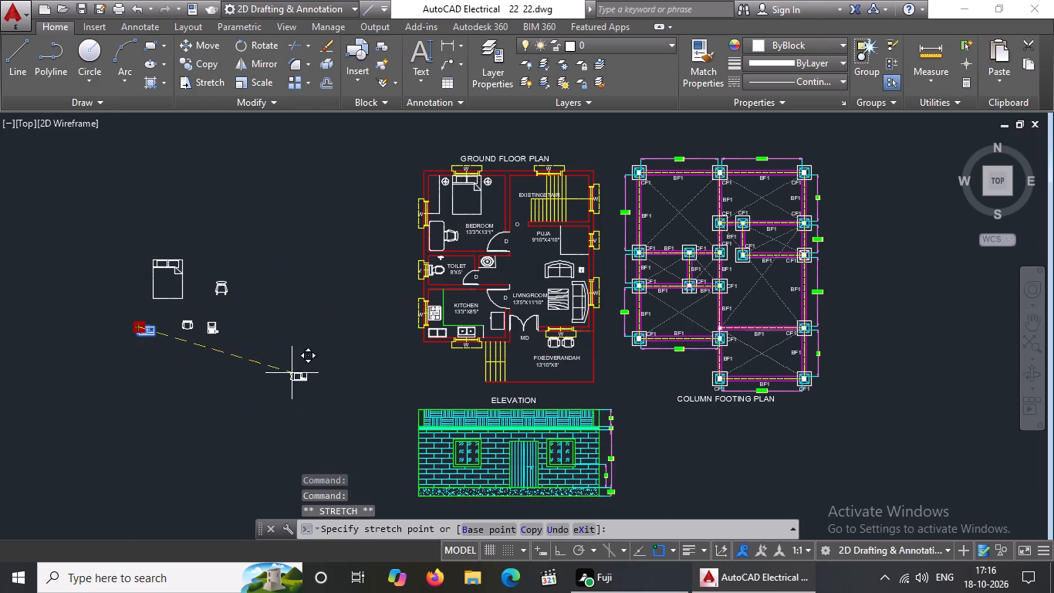
{"action": "left_click", "coordinate": [237, 303]}
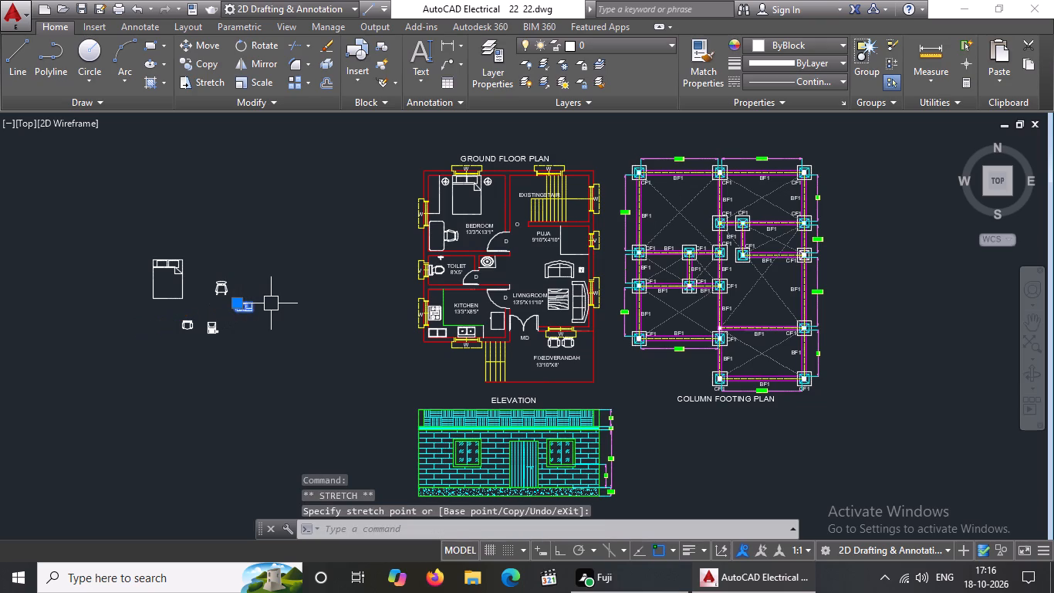
{"action": "key", "text": "Delete"}
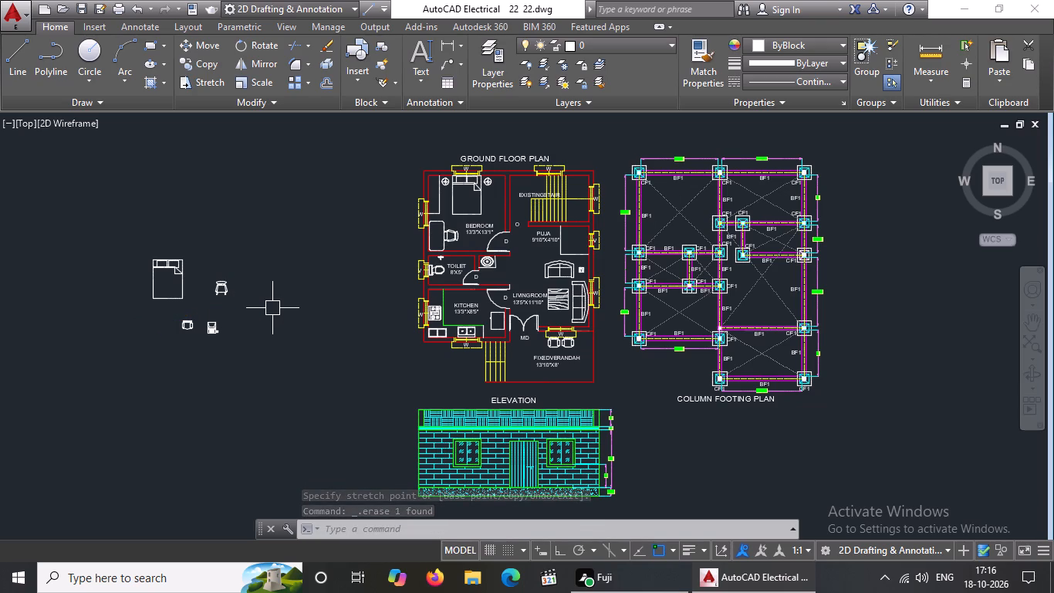
Move the small upright block below the rocking chair toward the ground floor plan and delete it.
{"action": "left_click", "coordinate": [215, 325]}
{"action": "left_click", "coordinate": [215, 325]}
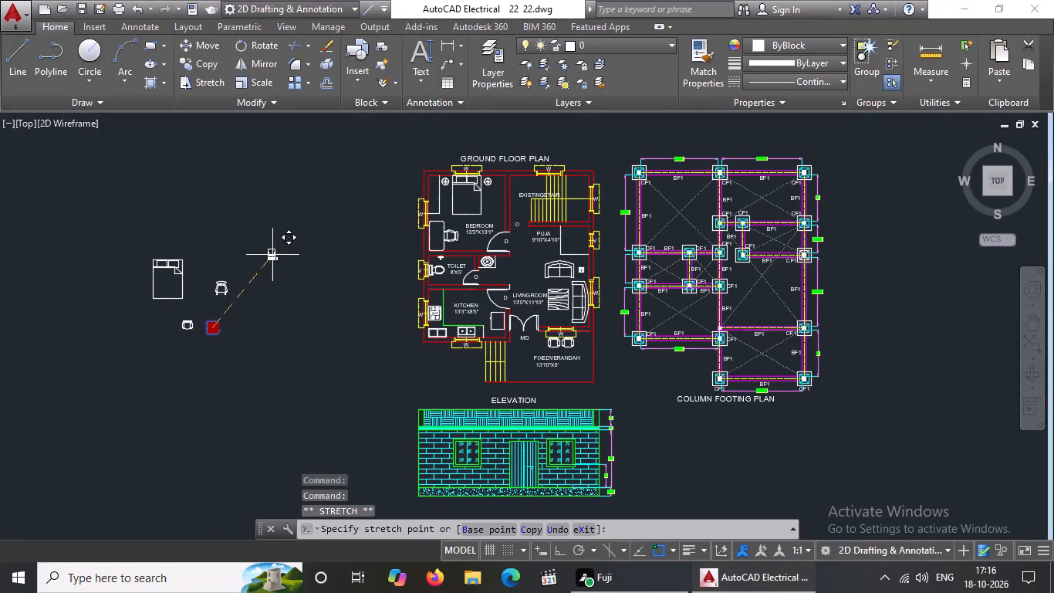
{"action": "left_click", "coordinate": [323, 295]}
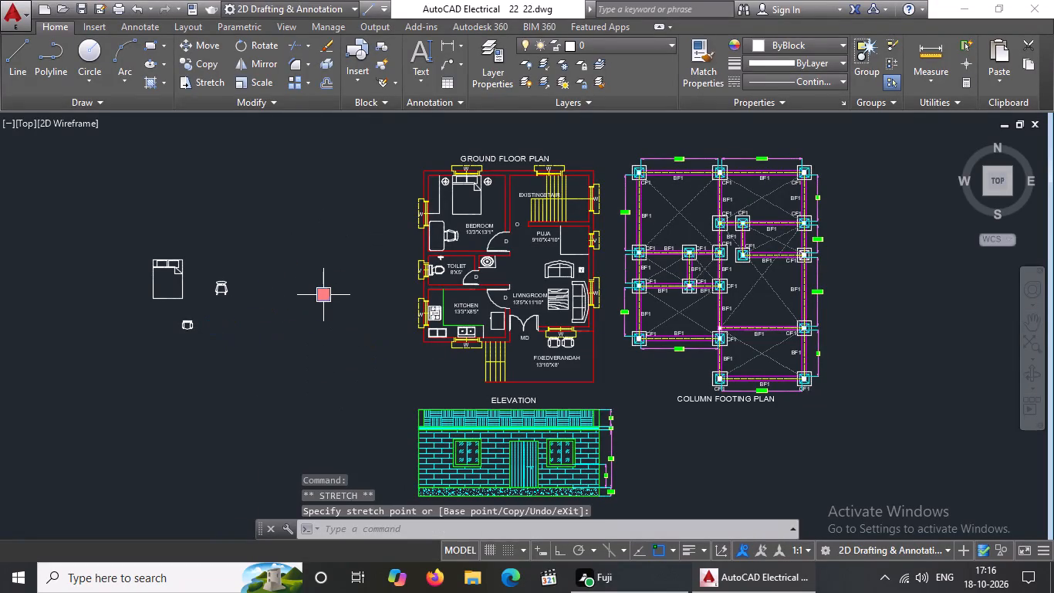
{"action": "key", "text": "Delete"}
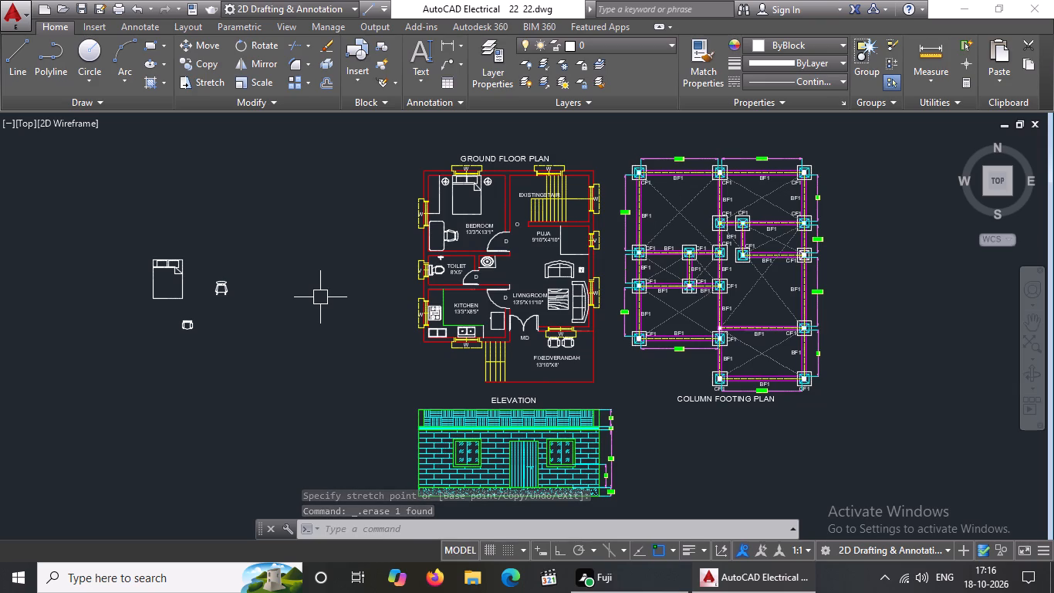
Move the remaining small block just below the bed toward the ground floor plan and delete it.
{"action": "left_click", "coordinate": [181, 327]}
{"action": "left_click", "coordinate": [190, 323]}
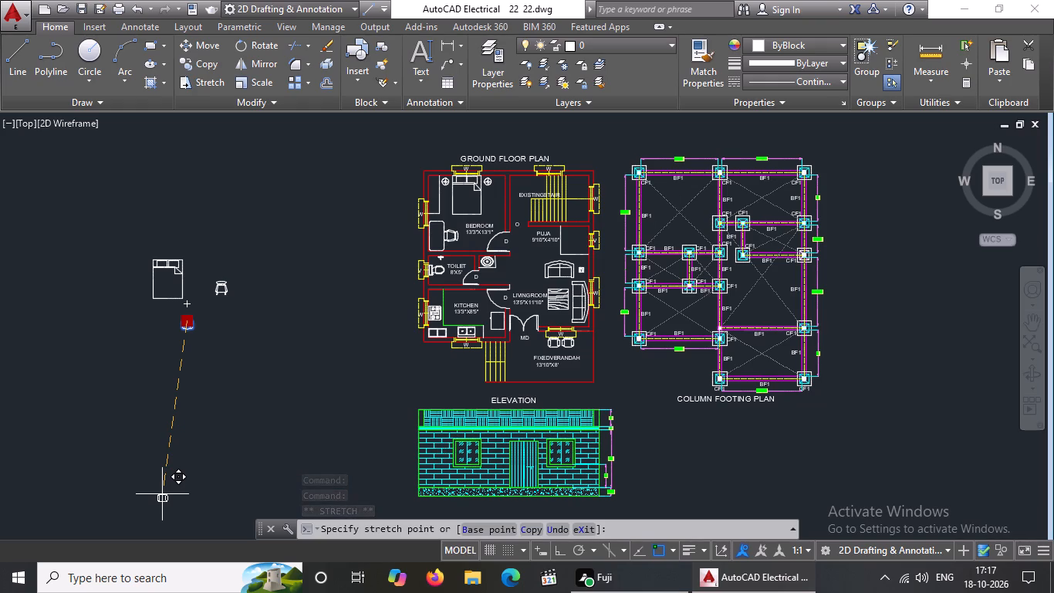
{"action": "left_click", "coordinate": [302, 312]}
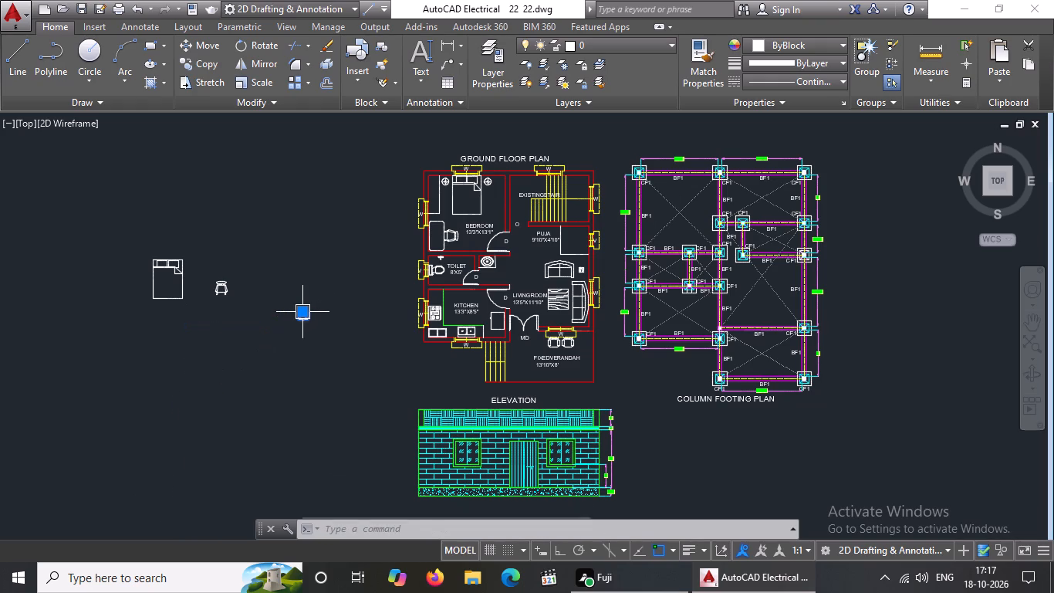
{"action": "key", "text": "Delete"}
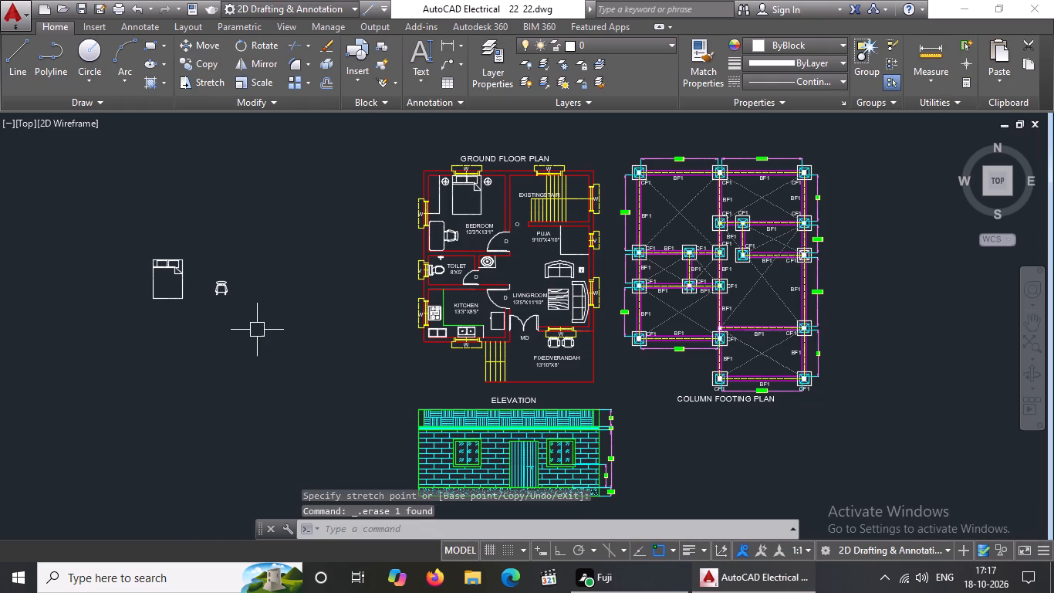
Move the Chair - Rocking block beside the bed toward the ground floor plan and delete it.
{"action": "double_click", "coordinate": [221, 288]}
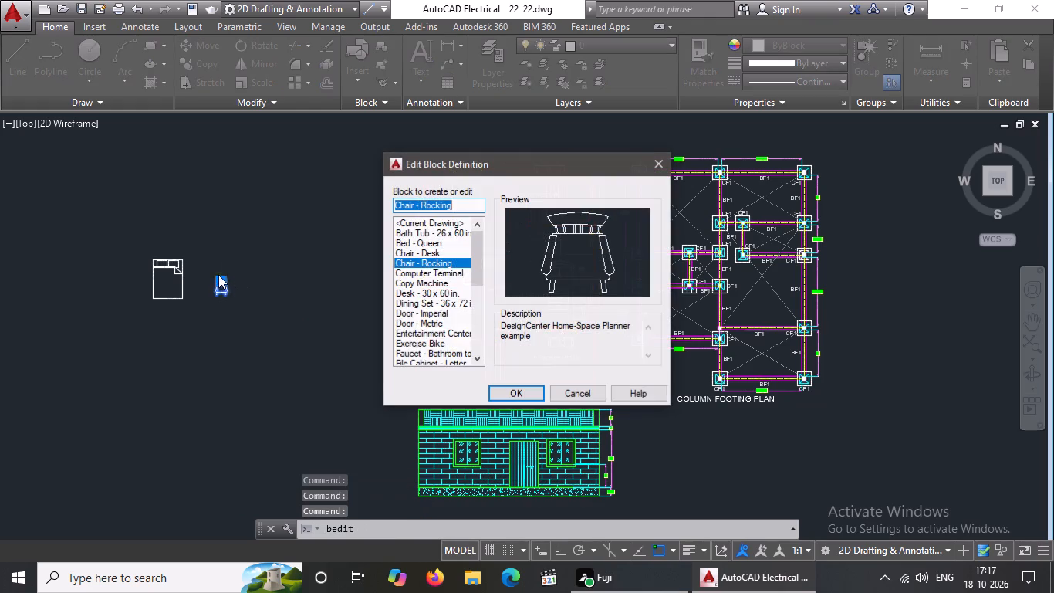
{"action": "left_click", "coordinate": [654, 161]}
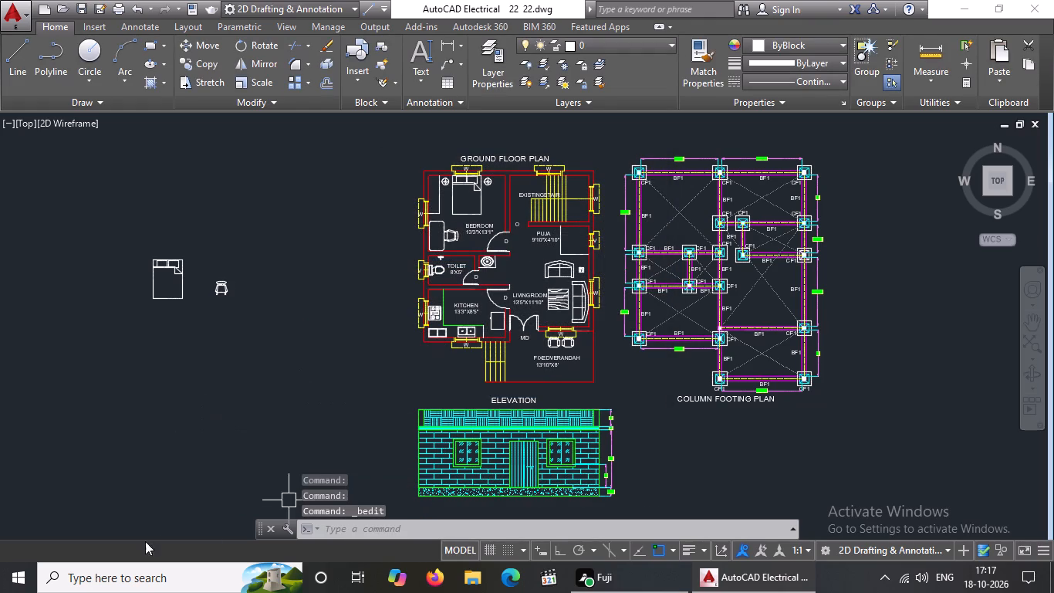
{"action": "left_click", "coordinate": [223, 284]}
{"action": "left_click", "coordinate": [223, 284]}
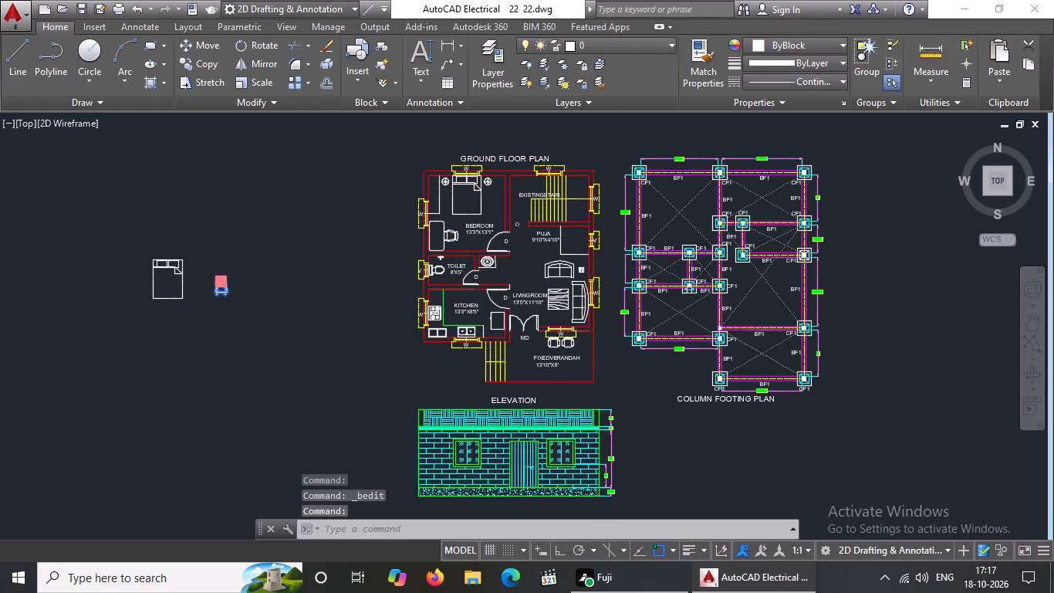
{"action": "left_click", "coordinate": [292, 256]}
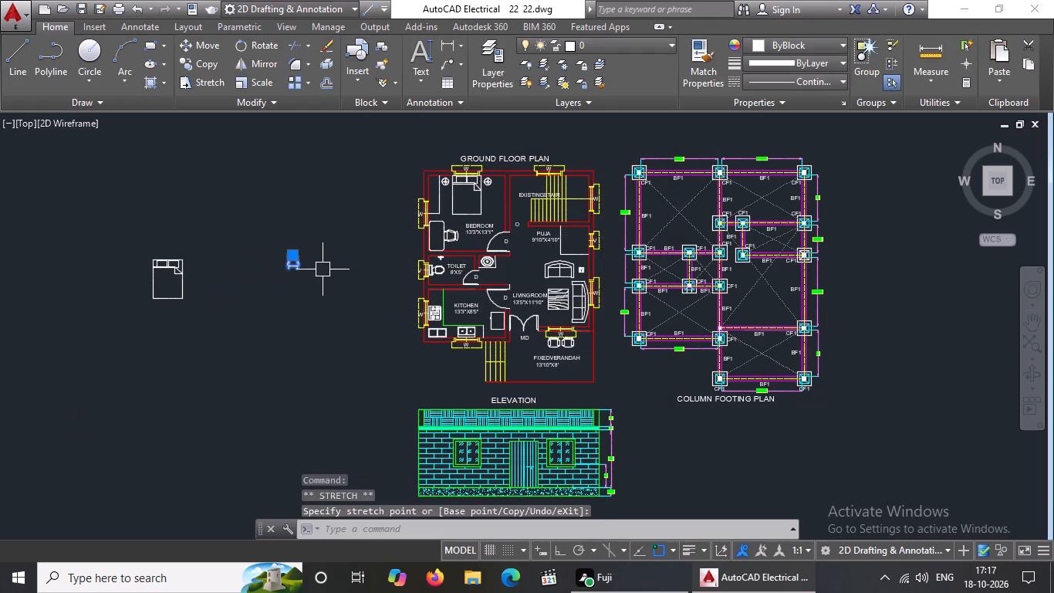
{"action": "key", "text": "Delete"}
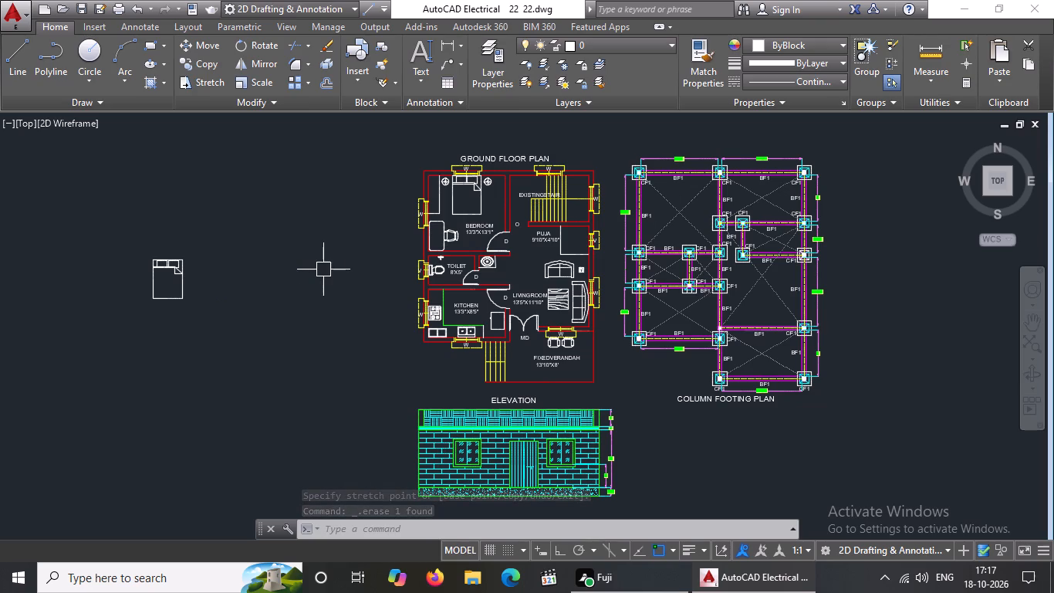
Move the last leftover bed block across to the far side of the column footing plan and delete it.
{"action": "left_click", "coordinate": [150, 273]}
{"action": "left_click", "coordinate": [153, 263]}
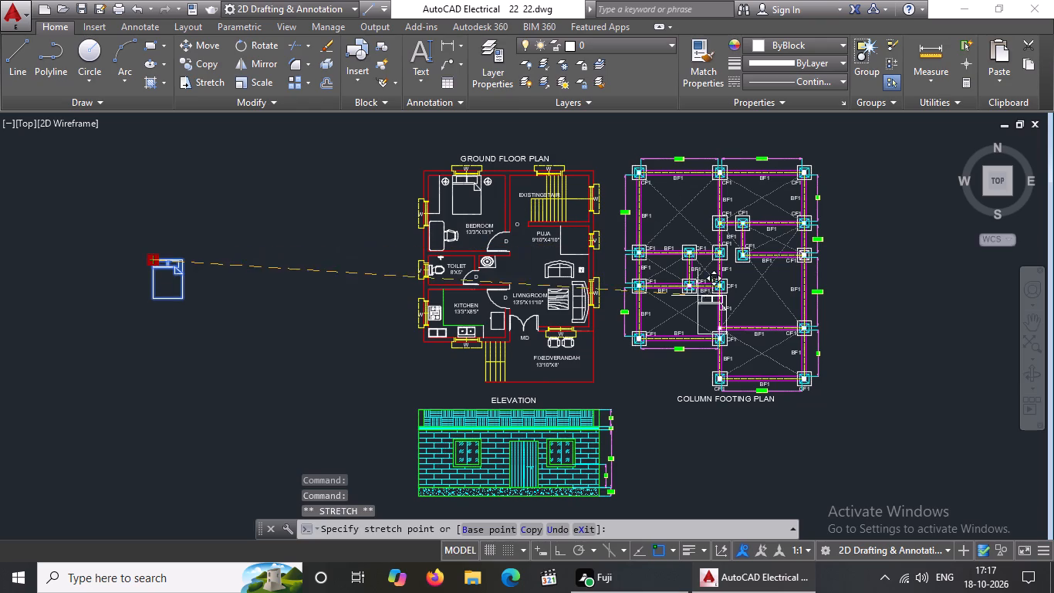
{"action": "left_click", "coordinate": [868, 304]}
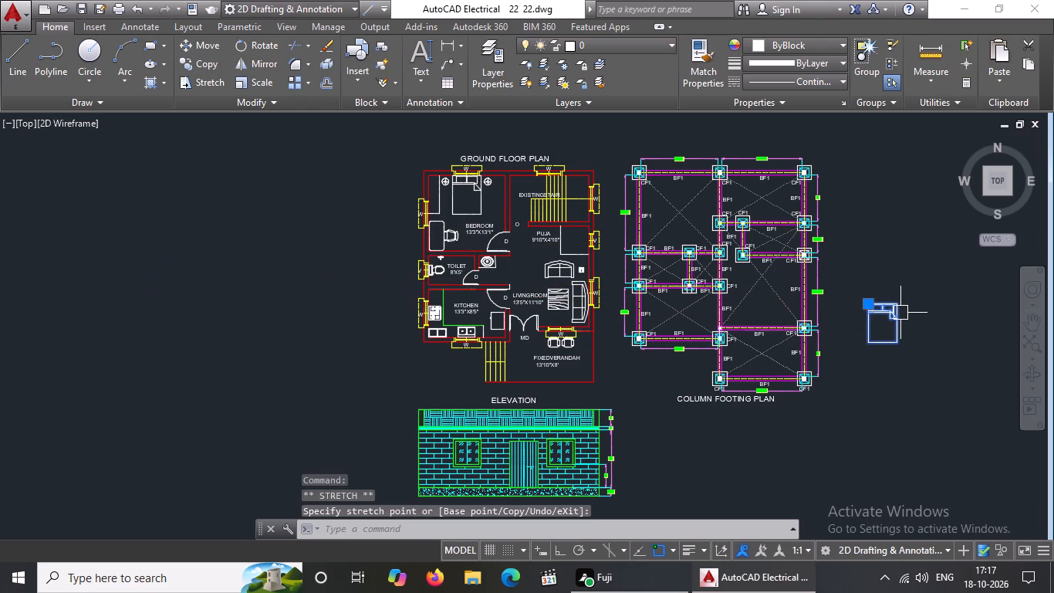
{"action": "key", "text": "Delete"}
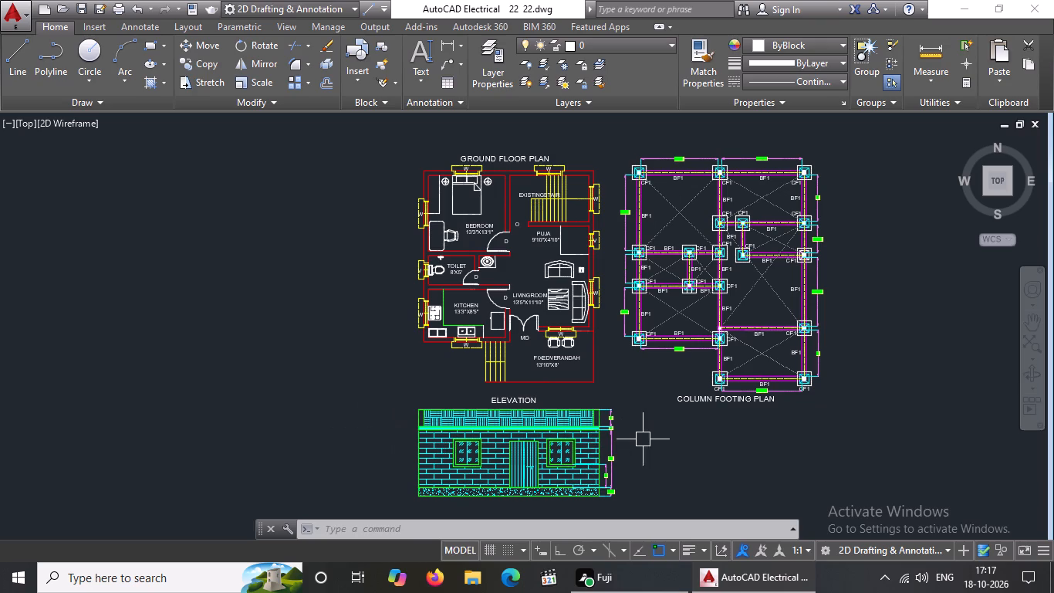
Copy the COLUMN FOOTING PLAN title seven times in a stack below the column footing plan.
{"action": "middle_click_drag", "start_coordinate": [650, 437], "coordinate": [596, 446]}
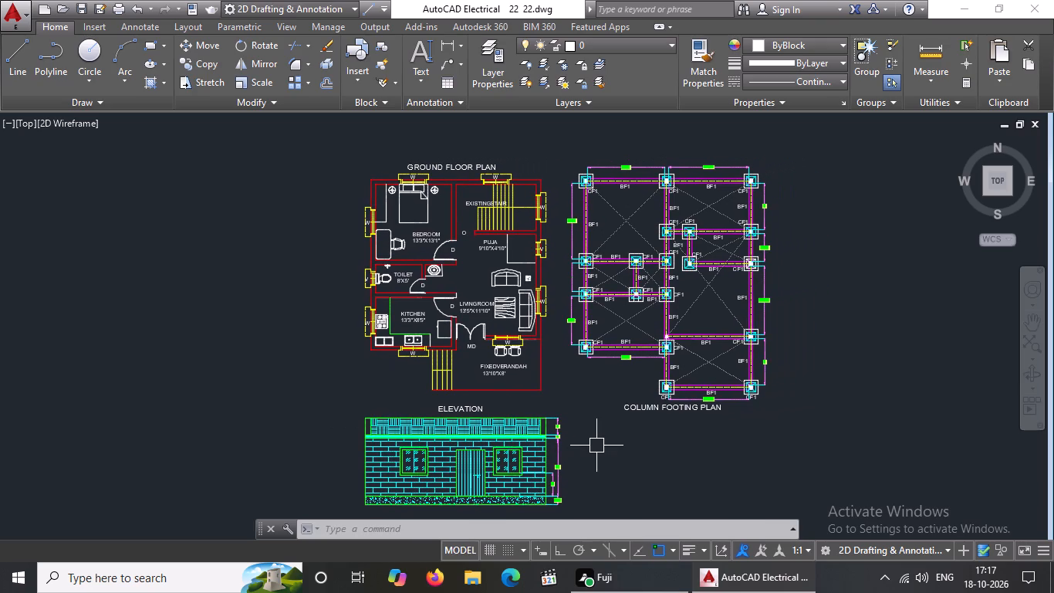
{"action": "left_click", "coordinate": [647, 406]}
{"action": "left_click", "coordinate": [191, 60]}
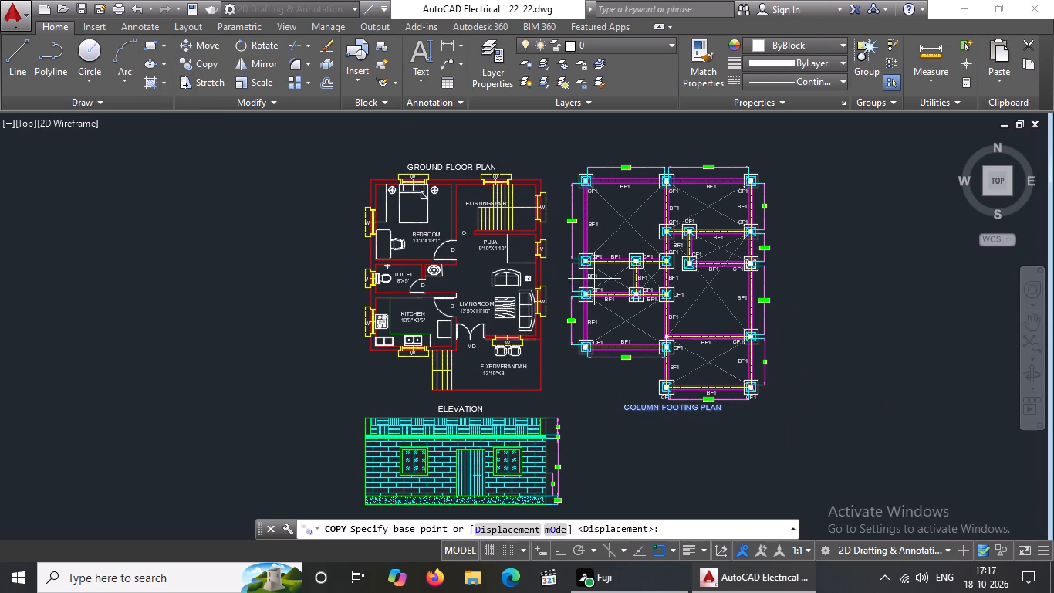
{"action": "left_click", "coordinate": [664, 404]}
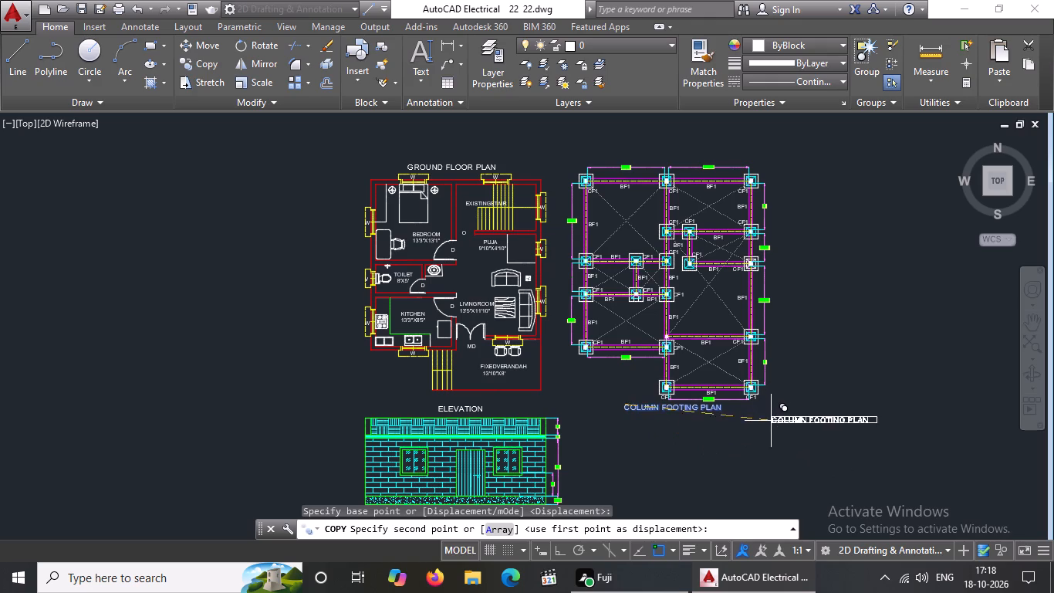
{"action": "left_click", "coordinate": [689, 438]}
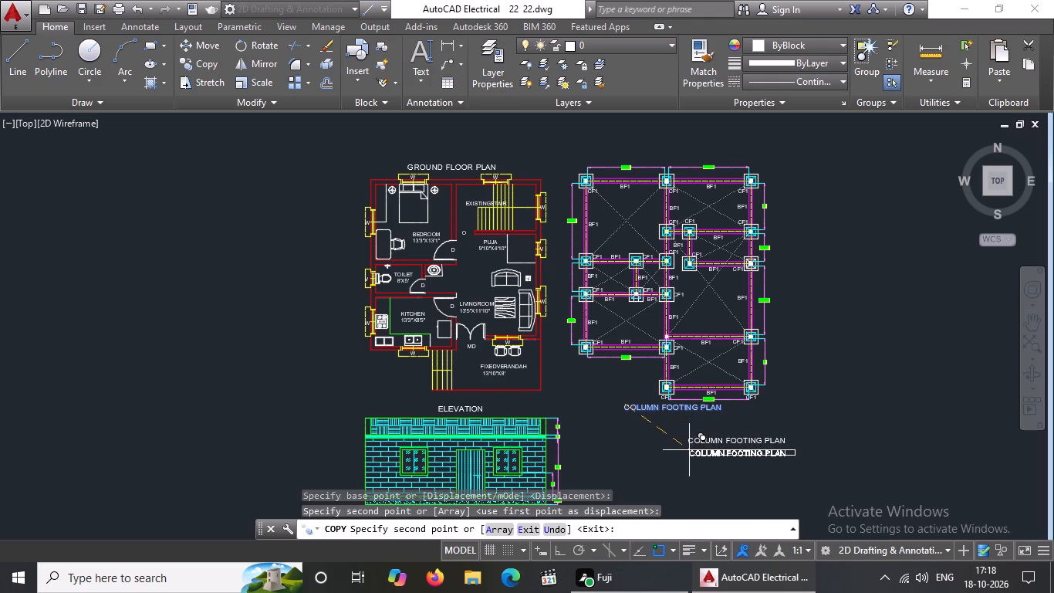
{"action": "left_click", "coordinate": [690, 452]}
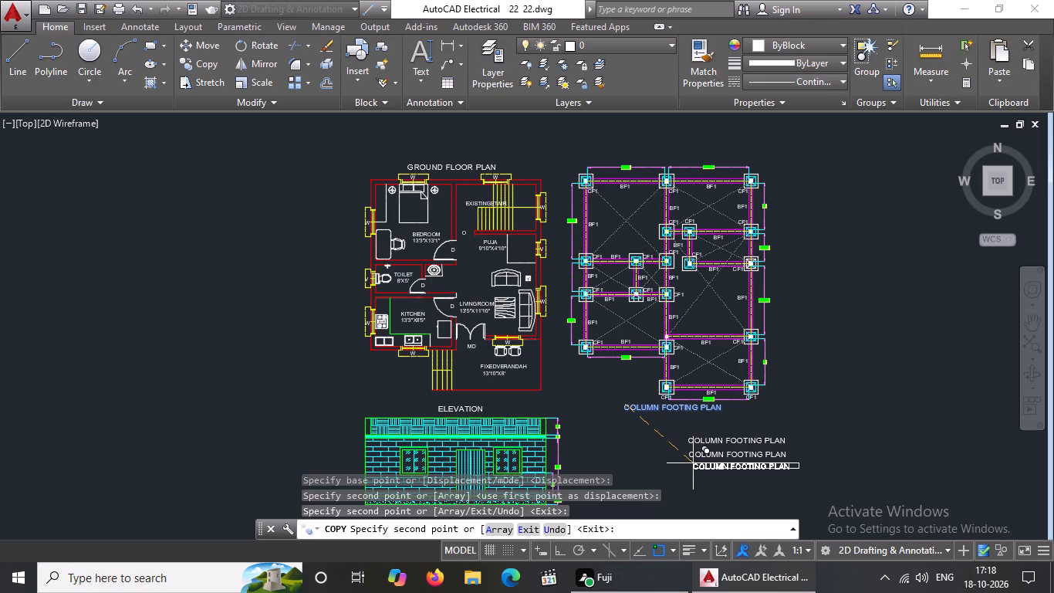
{"action": "left_click", "coordinate": [693, 463]}
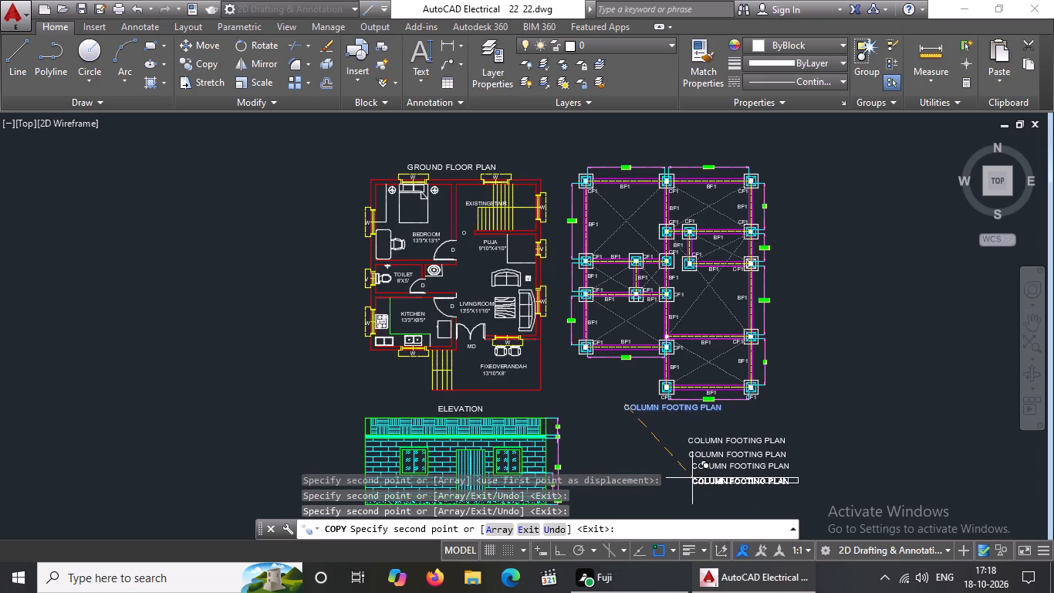
{"action": "left_click", "coordinate": [692, 476]}
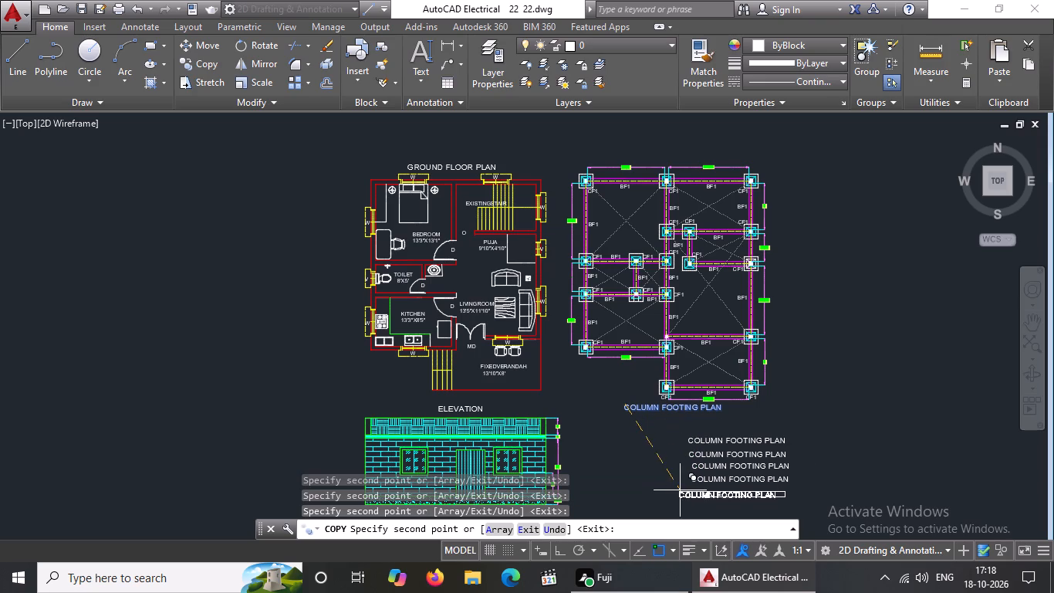
{"action": "left_click", "coordinate": [691, 488]}
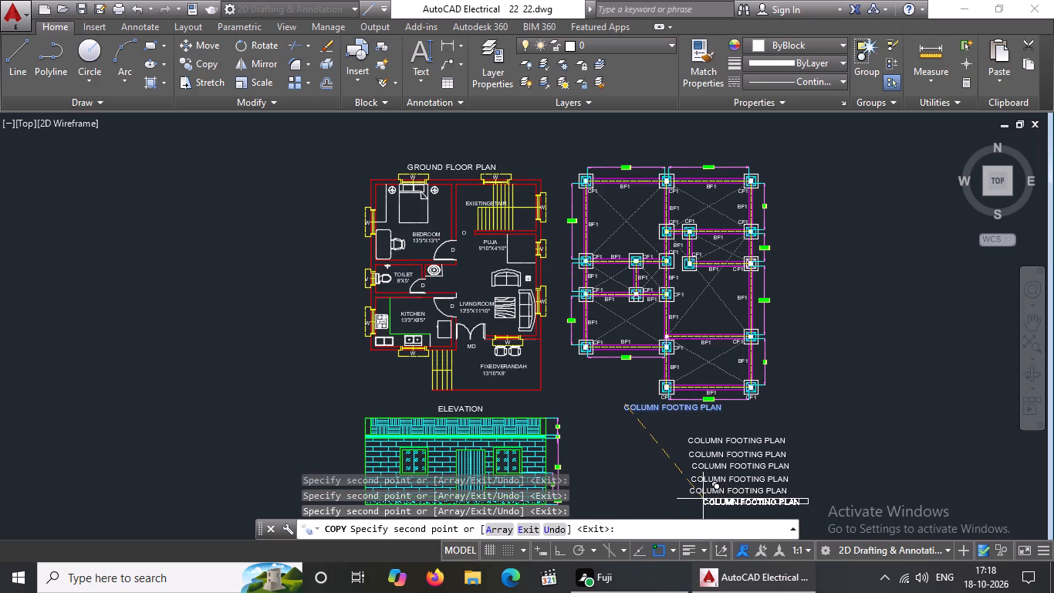
{"action": "left_click", "coordinate": [703, 496]}
{"action": "left_click", "coordinate": [704, 504]}
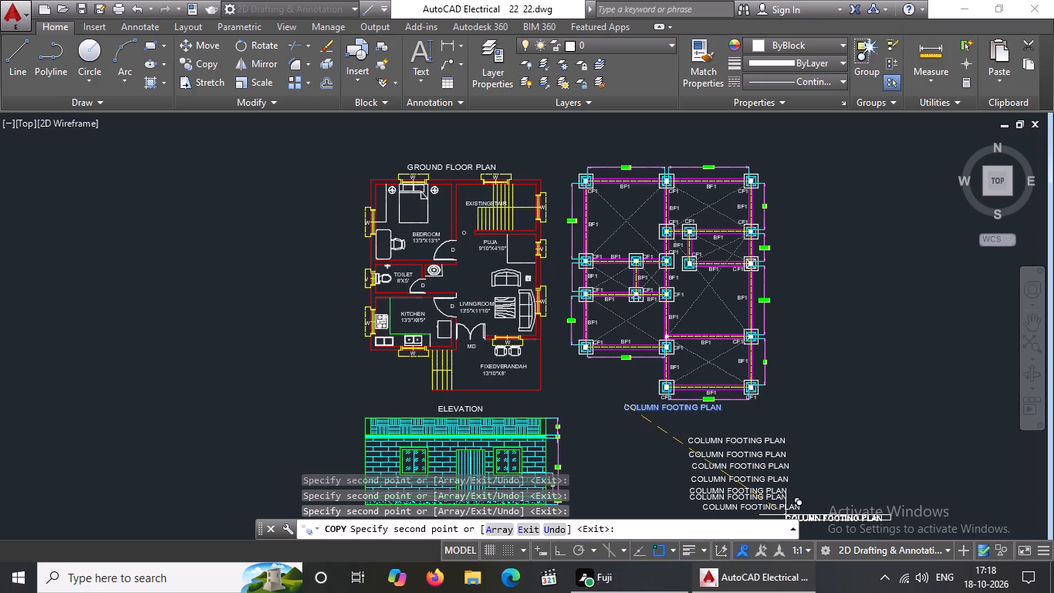
{"action": "key", "text": "Escape"}
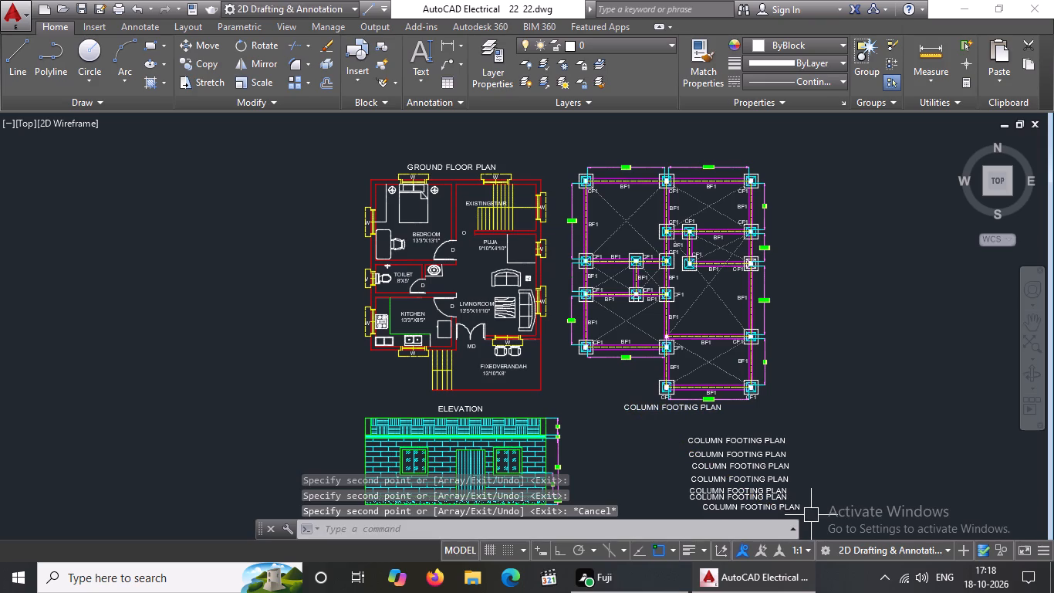
Edit the lowest copied COLUMN FOOTING PLAN title, erasing its text down to AN.
{"action": "double_click", "coordinate": [792, 510]}
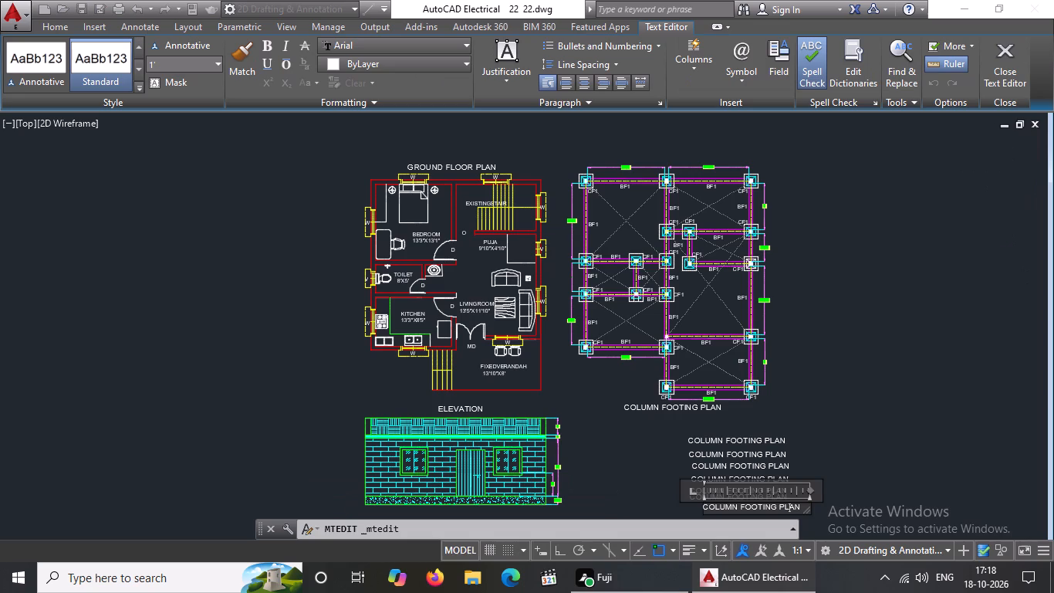
{"action": "key", "text": "BackSpace"}
{"action": "key", "text": "BackSpace"}
{"action": "key", "text": "BackSpace"}
{"action": "key", "text": "BackSpace"}
{"action": "key", "text": "BackSpace"}
{"action": "key", "text": "BackSpace"}
{"action": "key", "text": "BackSpace"}
{"action": "key", "text": "BackSpace"}
{"action": "key", "text": "BackSpace"}
{"action": "key", "text": "BackSpace"}
{"action": "key", "text": "BackSpace"}
{"action": "key", "text": "BackSpace"}
{"action": "key", "text": "BackSpace"}
{"action": "key", "text": "BackSpace"}
{"action": "key", "text": "BackSpace"}
{"action": "key", "text": "BackSpace"}
{"action": "key", "text": "BackSpace"}
{"action": "key", "text": "BackSpace"}
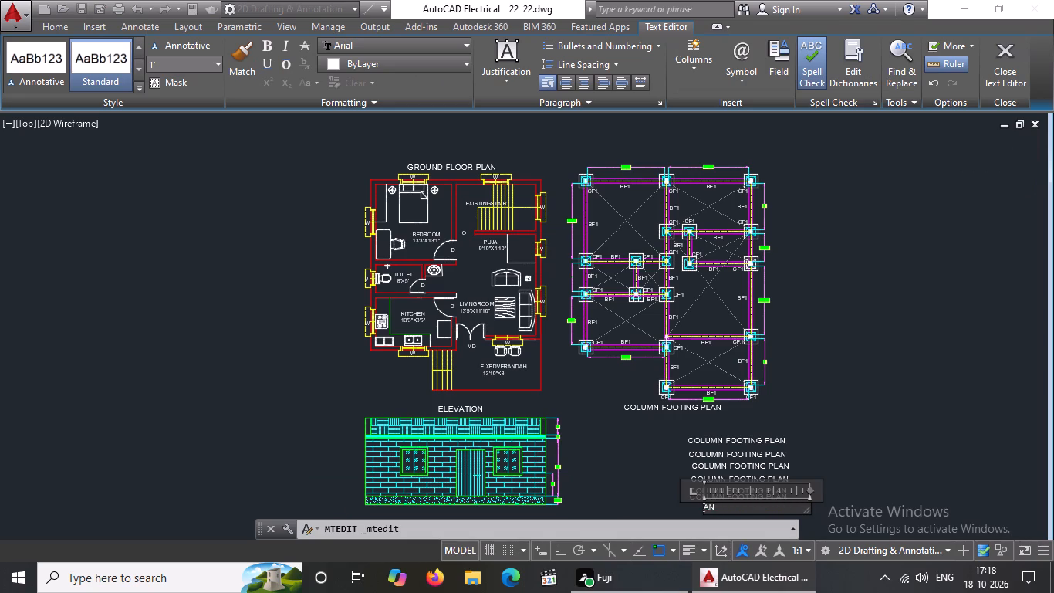
{"action": "key", "text": "BackSpace"}
{"action": "key", "text": "BackSpace"}
{"action": "key", "text": "BackSpace"}
{"action": "key", "text": "BackSpace"}
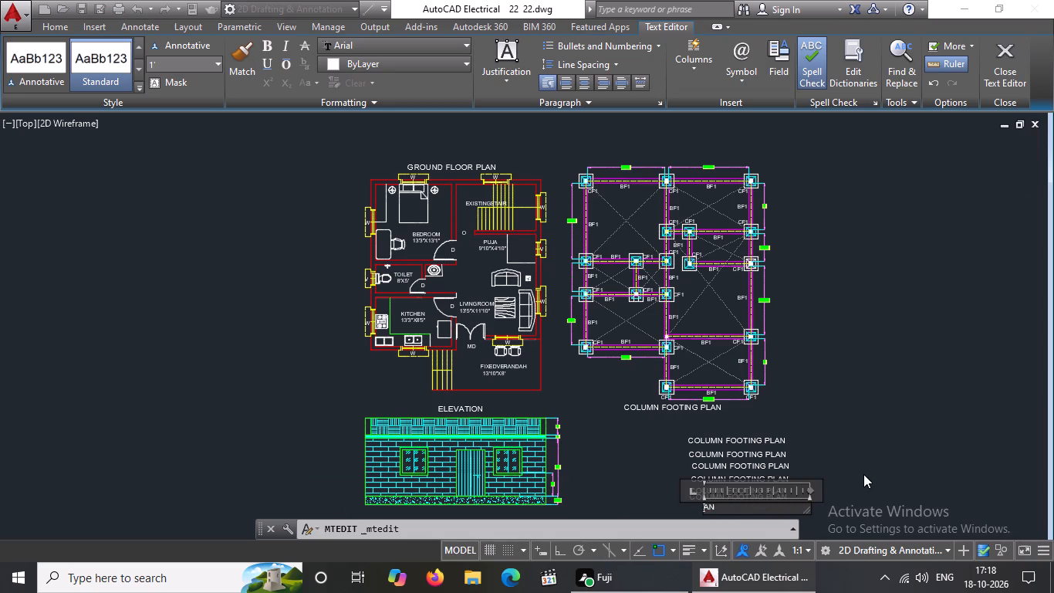
{"action": "right_click", "coordinate": [863, 473]}
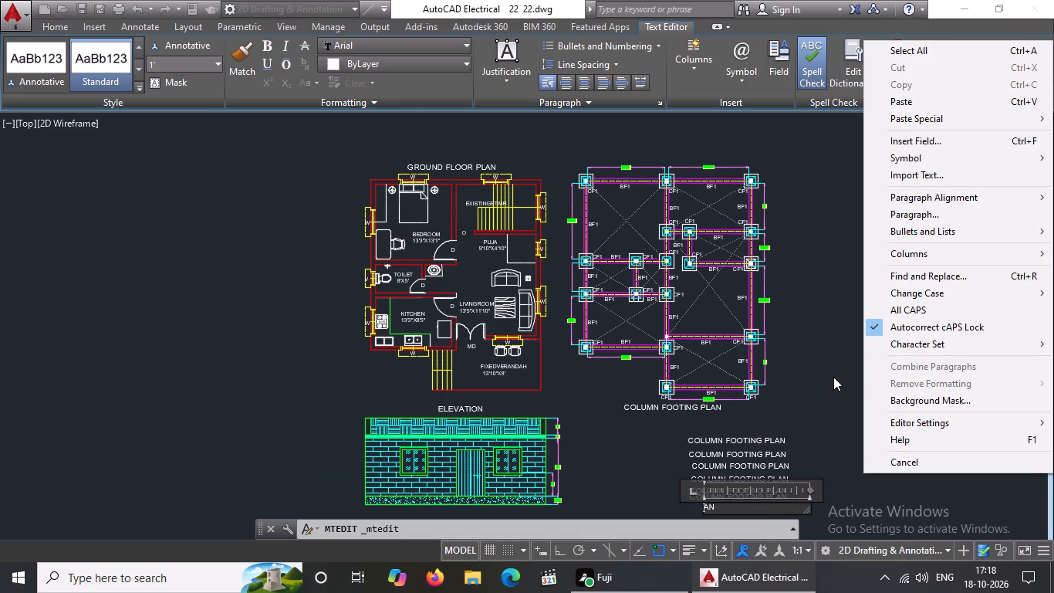
{"action": "left_click", "coordinate": [833, 377]}
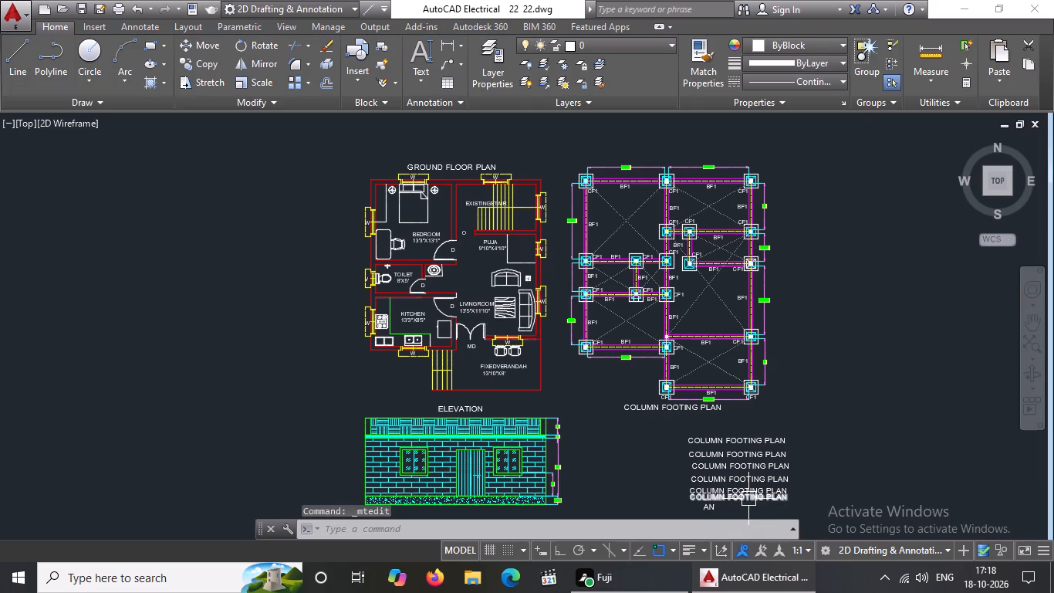
Edit the copied title just above the AN text, erasing COLUMN FOOTING so that only PLAN is left.
{"action": "double_click", "coordinate": [752, 494]}
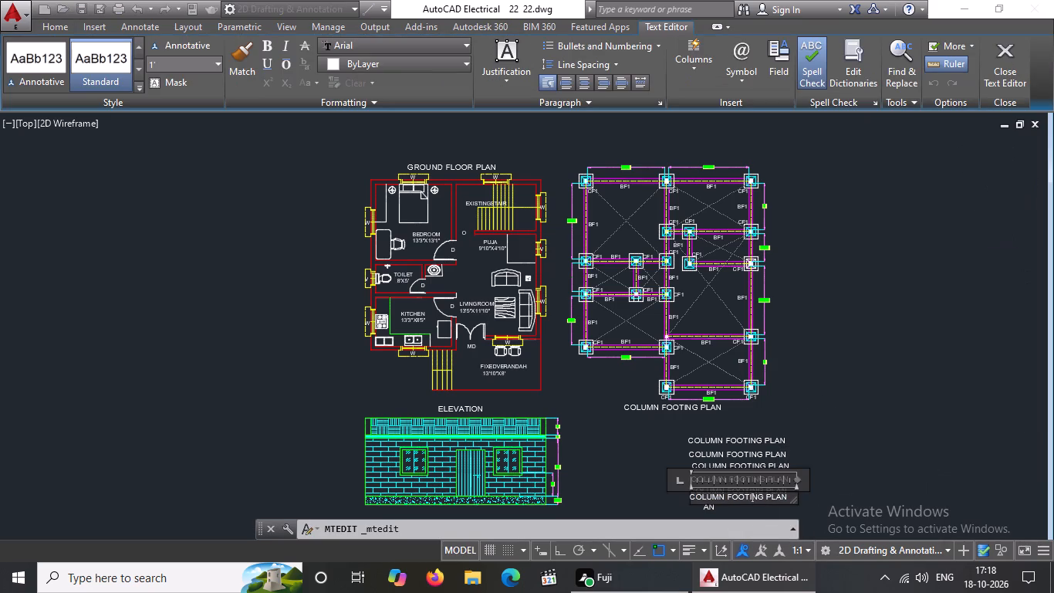
{"action": "key", "text": "Right"}
{"action": "key", "text": "Right"}
{"action": "key", "text": "BackSpace"}
{"action": "key", "text": "BackSpace"}
{"action": "key", "text": "BackSpace"}
{"action": "key", "text": "BackSpace"}
{"action": "key", "text": "BackSpace"}
{"action": "key", "text": "BackSpace"}
{"action": "key", "text": "BackSpace"}
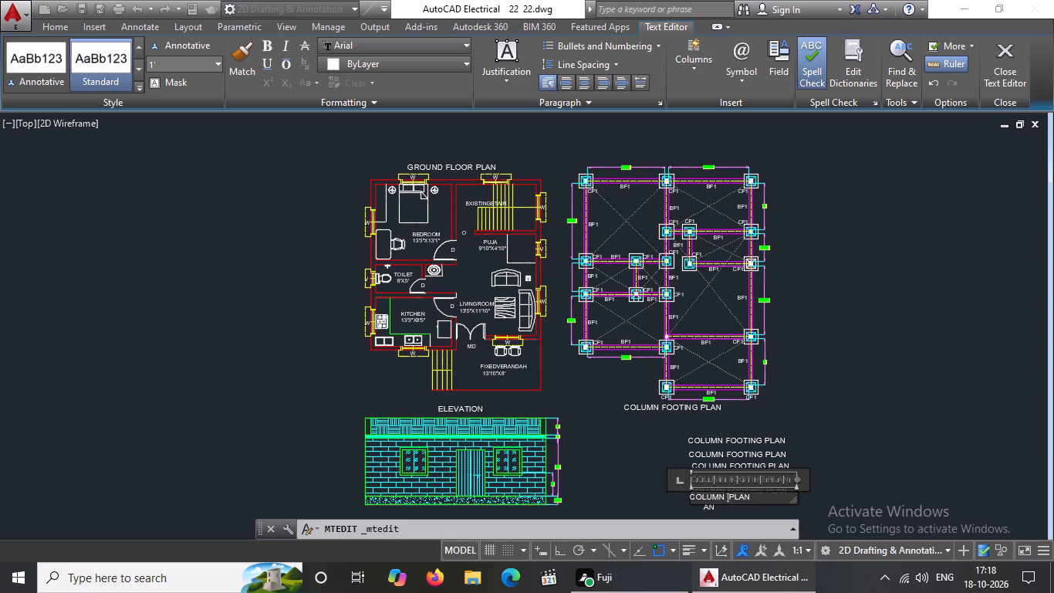
{"action": "key", "text": "BackSpace"}
{"action": "key", "text": "BackSpace"}
{"action": "key", "text": "BackSpace"}
{"action": "key", "text": "BackSpace"}
{"action": "key", "text": "BackSpace"}
{"action": "key", "text": "BackSpace"}
{"action": "key", "text": "BackSpace"}
{"action": "key", "text": "BackSpace"}
{"action": "key", "text": "BackSpace"}
{"action": "key", "text": "BackSpace"}
{"action": "key", "text": "BackSpace"}
{"action": "key", "text": "BackSpace"}
{"action": "key", "text": "BackSpace"}
{"action": "key", "text": "BackSpace"}
{"action": "key", "text": "BackSpace"}
{"action": "key", "text": "BackSpace"}
{"action": "key", "text": "BackSpace"}
{"action": "key", "text": "BackSpace"}
{"action": "key", "text": "BackSpace"}
{"action": "key", "text": "BackSpace"}
{"action": "key", "text": "BackSpace"}
{"action": "key", "text": "BackSpace"}
{"action": "key", "text": "BackSpace"}
{"action": "key", "text": "BackSpace"}
{"action": "key", "text": "BackSpace"}
{"action": "key", "text": "BackSpace"}
{"action": "key", "text": "BackSpace"}
{"action": "left_click", "coordinate": [829, 456]}
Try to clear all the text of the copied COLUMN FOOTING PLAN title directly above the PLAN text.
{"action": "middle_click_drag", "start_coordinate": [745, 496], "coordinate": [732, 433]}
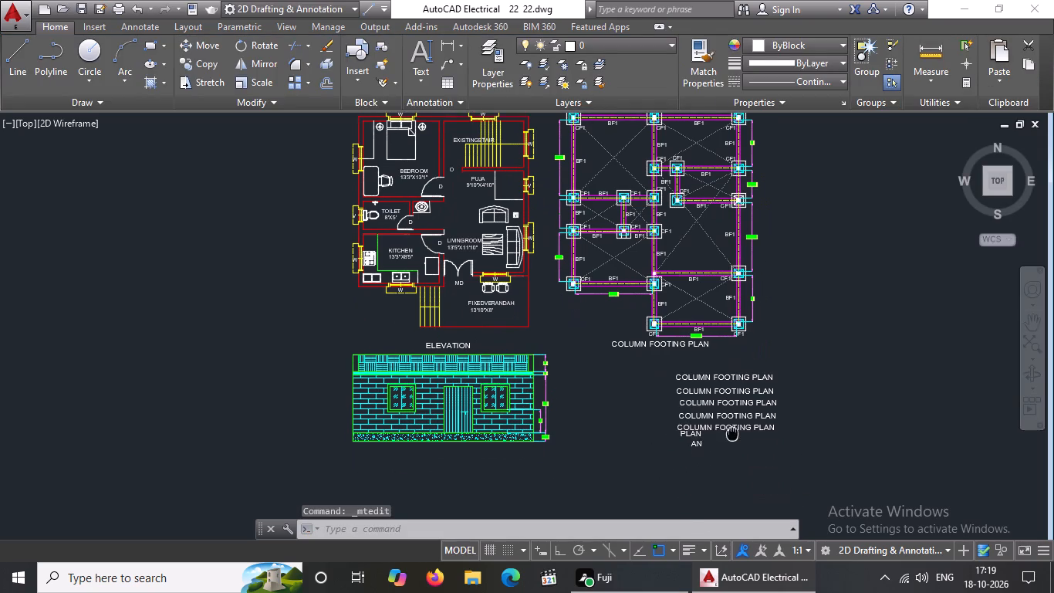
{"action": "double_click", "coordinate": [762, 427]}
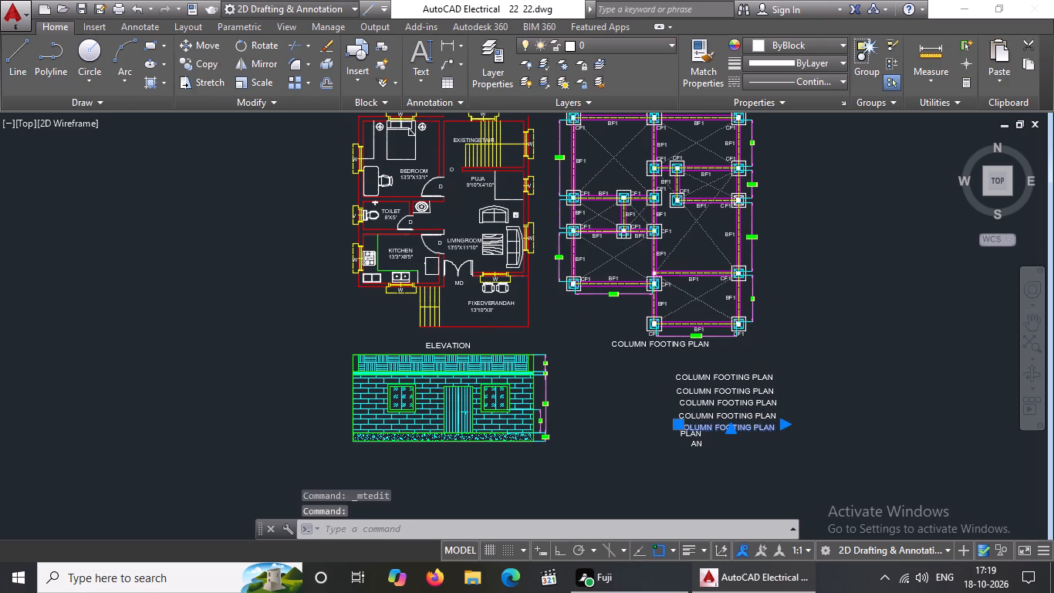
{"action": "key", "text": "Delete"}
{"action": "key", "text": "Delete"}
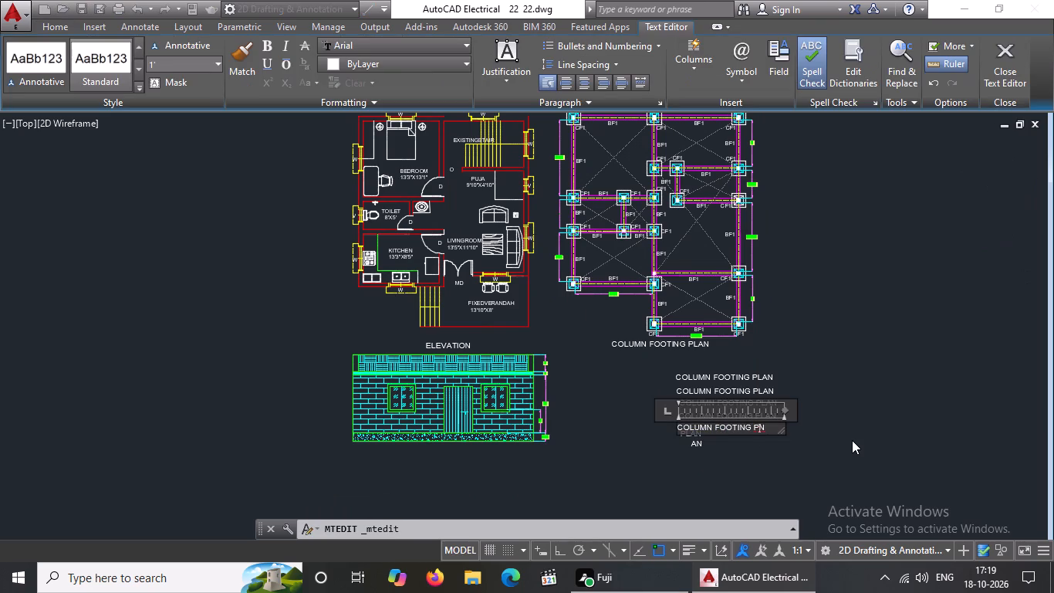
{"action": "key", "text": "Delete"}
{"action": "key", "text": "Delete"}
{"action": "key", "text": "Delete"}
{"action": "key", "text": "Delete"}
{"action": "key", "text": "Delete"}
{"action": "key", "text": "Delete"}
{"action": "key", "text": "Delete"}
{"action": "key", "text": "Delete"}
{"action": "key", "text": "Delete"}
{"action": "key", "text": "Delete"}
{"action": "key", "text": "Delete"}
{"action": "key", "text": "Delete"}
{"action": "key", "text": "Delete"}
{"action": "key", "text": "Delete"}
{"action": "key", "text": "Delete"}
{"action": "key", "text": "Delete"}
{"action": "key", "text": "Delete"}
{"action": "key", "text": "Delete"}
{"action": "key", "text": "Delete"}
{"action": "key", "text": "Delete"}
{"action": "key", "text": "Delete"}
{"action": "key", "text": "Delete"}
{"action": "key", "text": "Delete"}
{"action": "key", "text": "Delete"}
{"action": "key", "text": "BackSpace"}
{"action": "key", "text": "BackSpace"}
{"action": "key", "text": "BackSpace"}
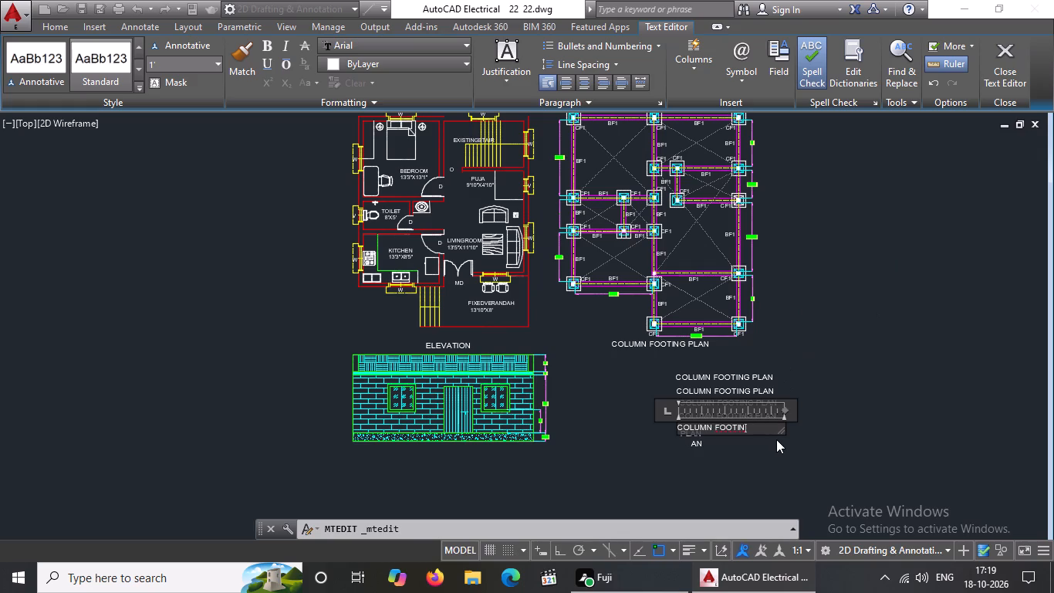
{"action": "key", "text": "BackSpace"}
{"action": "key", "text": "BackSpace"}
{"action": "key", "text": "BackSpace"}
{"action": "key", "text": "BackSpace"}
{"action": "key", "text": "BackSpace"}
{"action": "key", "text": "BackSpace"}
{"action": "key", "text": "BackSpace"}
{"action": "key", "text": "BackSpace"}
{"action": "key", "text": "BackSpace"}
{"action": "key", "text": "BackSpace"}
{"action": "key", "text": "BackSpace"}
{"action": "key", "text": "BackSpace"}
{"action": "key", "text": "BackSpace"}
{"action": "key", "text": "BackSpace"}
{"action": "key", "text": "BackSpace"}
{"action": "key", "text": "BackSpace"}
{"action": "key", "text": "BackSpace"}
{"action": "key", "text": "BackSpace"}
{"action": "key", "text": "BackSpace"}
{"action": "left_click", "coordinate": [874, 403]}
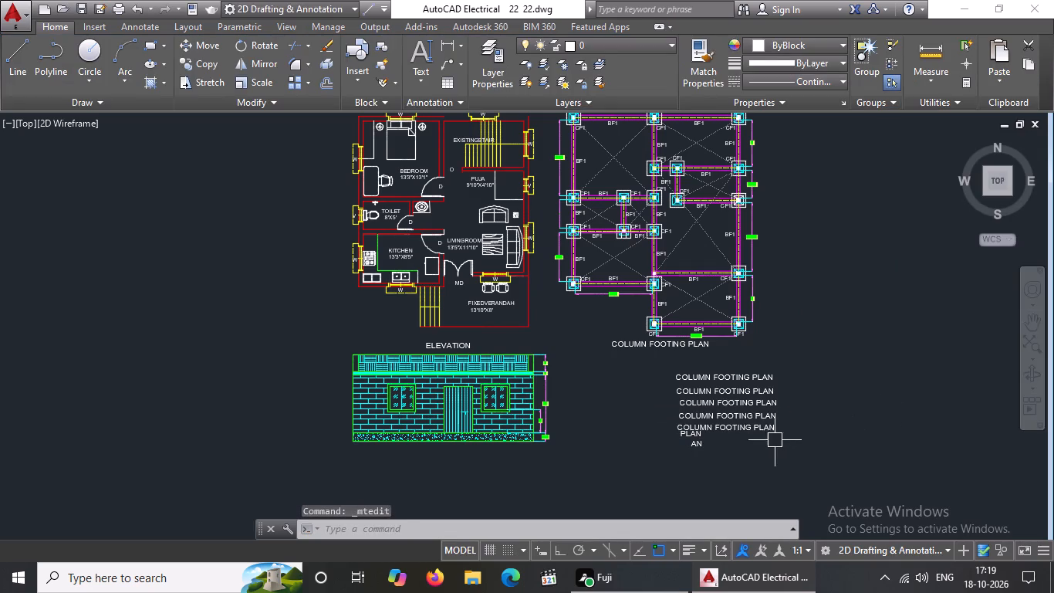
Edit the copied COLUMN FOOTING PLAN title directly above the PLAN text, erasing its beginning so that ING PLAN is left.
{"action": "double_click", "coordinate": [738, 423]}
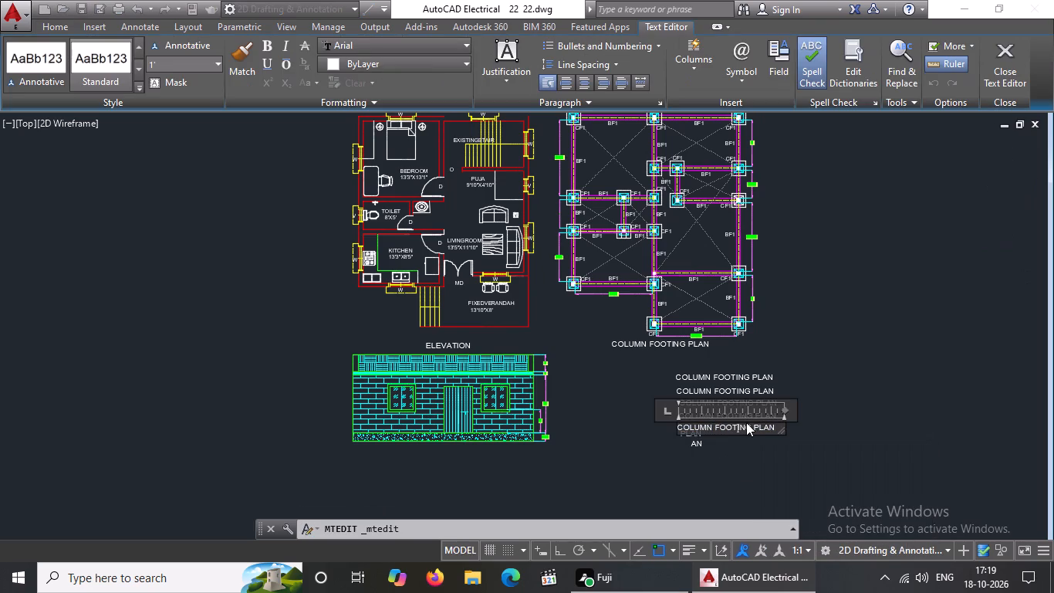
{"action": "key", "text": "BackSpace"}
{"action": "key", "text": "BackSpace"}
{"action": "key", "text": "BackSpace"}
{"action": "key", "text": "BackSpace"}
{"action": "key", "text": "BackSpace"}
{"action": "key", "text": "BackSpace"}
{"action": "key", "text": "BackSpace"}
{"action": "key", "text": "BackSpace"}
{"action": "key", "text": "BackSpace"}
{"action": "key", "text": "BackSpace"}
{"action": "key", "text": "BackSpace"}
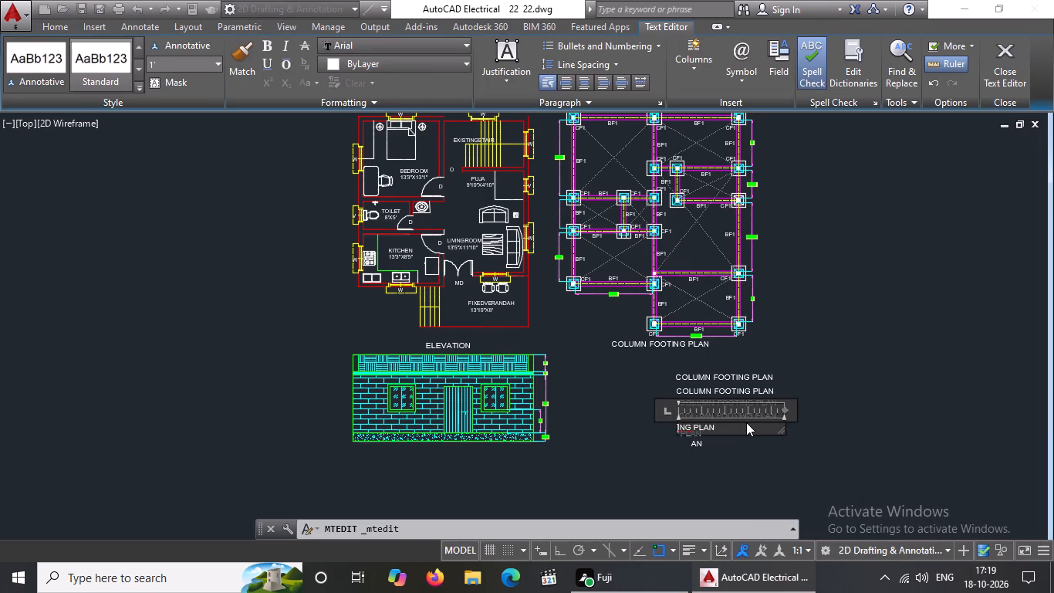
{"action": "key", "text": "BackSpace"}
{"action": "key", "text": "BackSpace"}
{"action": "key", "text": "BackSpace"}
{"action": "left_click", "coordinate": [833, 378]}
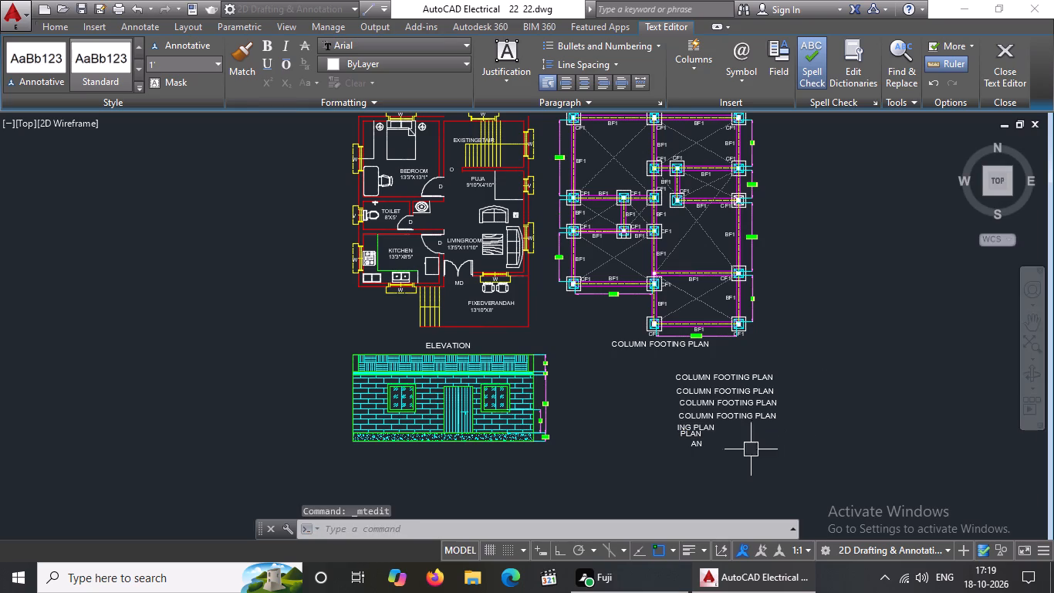
Edit the copied title just above the ING PLAN text, erasing COLUMN FOOTING so that only PLAN is left.
{"action": "double_click", "coordinate": [752, 412]}
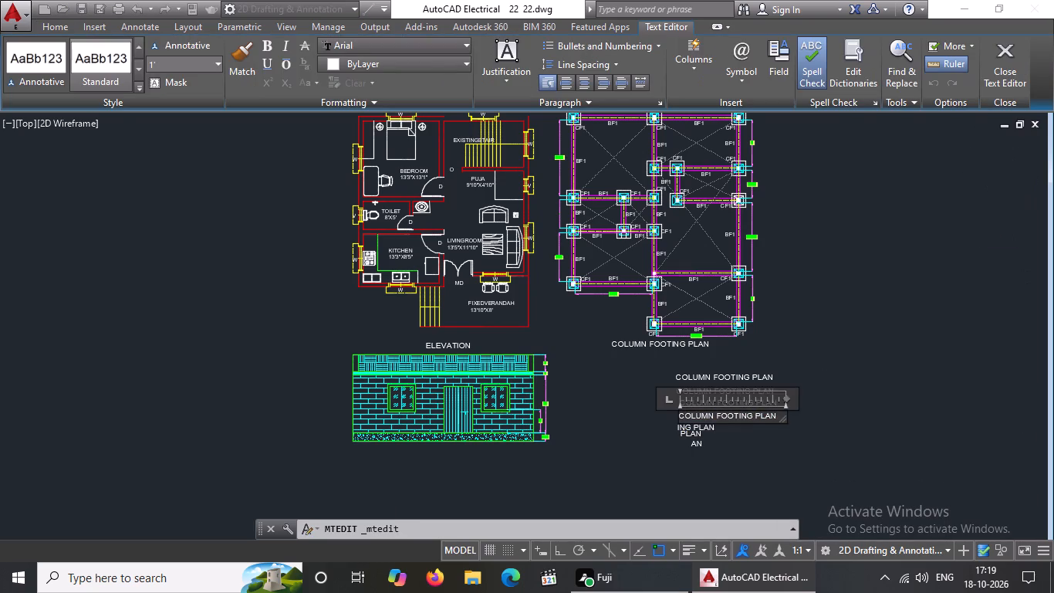
{"action": "key", "text": "BackSpace"}
{"action": "key", "text": "BackSpace"}
{"action": "key", "text": "BackSpace"}
{"action": "key", "text": "BackSpace"}
{"action": "key", "text": "BackSpace"}
{"action": "key", "text": "BackSpace"}
{"action": "key", "text": "BackSpace"}
{"action": "key", "text": "BackSpace"}
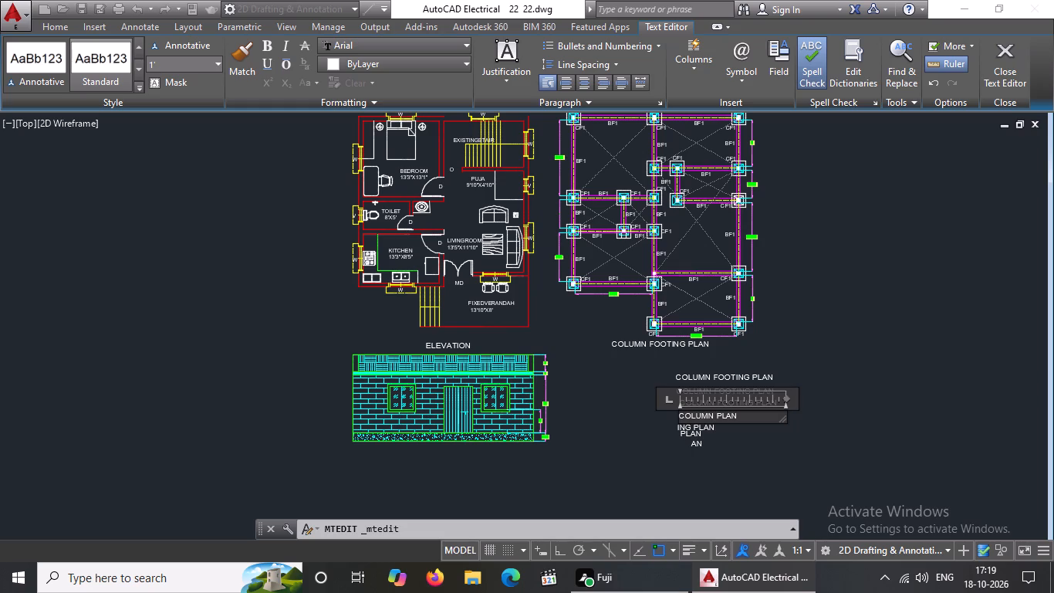
{"action": "key", "text": "BackSpace"}
{"action": "key", "text": "BackSpace"}
{"action": "key", "text": "BackSpace"}
{"action": "key", "text": "BackSpace"}
{"action": "key", "text": "BackSpace"}
{"action": "key", "text": "BackSpace"}
{"action": "key", "text": "BackSpace"}
{"action": "key", "text": "BackSpace"}
{"action": "key", "text": "BackSpace"}
{"action": "key", "text": "BackSpace"}
{"action": "key", "text": "BackSpace"}
{"action": "key", "text": "BackSpace"}
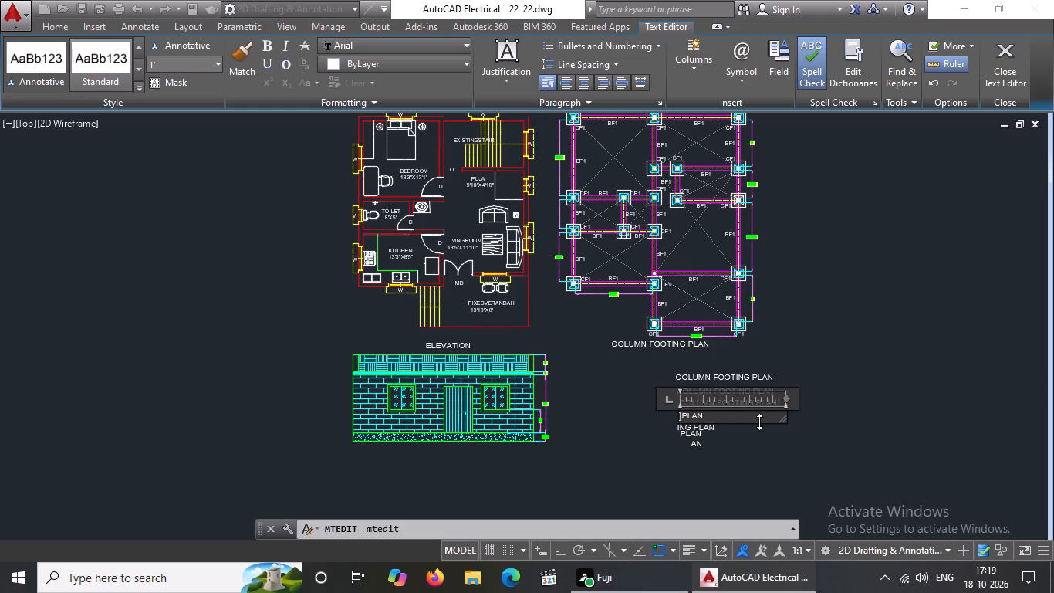
{"action": "key", "text": "BackSpace"}
{"action": "key", "text": "BackSpace"}
{"action": "key", "text": "BackSpace"}
{"action": "key", "text": "BackSpace"}
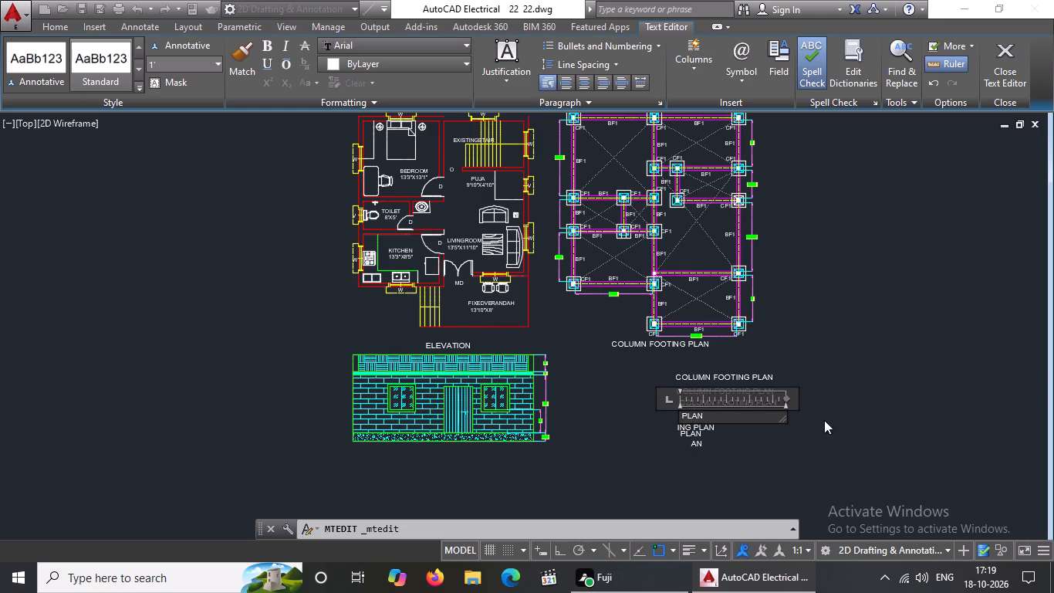
{"action": "left_click", "coordinate": [823, 419]}
Edit the third copied title from the top of the stack, erasing its beginning so that OTING PLAN is left.
{"action": "double_click", "coordinate": [728, 400]}
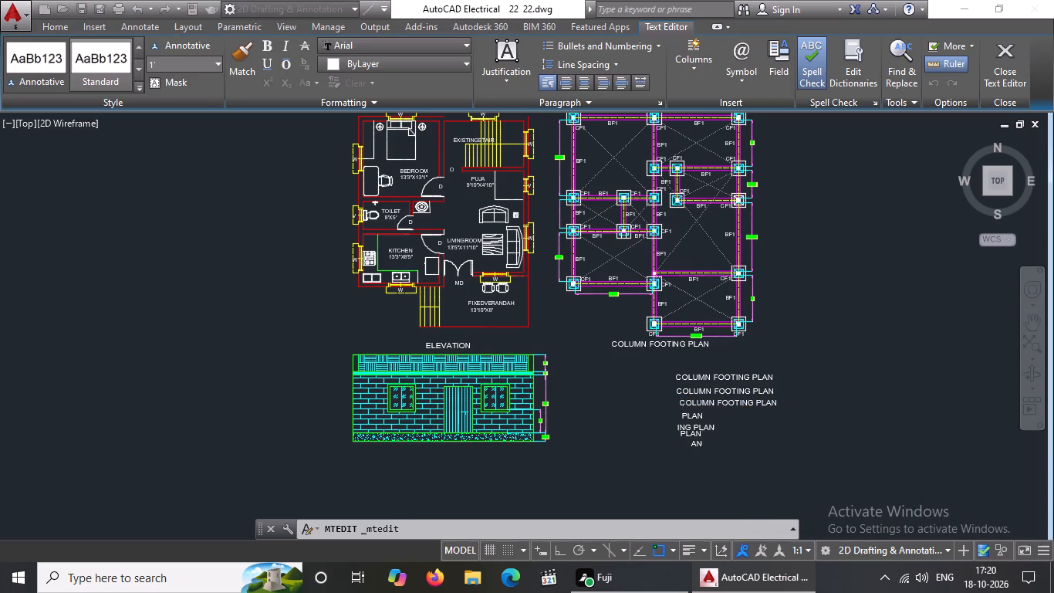
{"action": "key", "text": "BackSpace"}
{"action": "key", "text": "BackSpace"}
{"action": "key", "text": "BackSpace"}
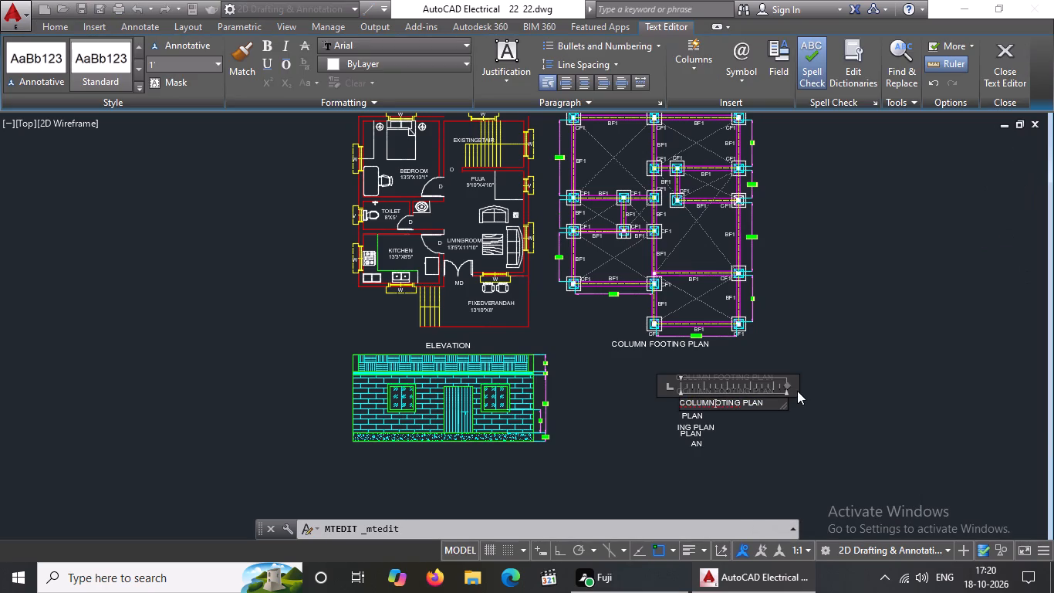
{"action": "key", "text": "BackSpace"}
{"action": "key", "text": "BackSpace"}
{"action": "key", "text": "BackSpace"}
{"action": "key", "text": "BackSpace"}
{"action": "key", "text": "BackSpace"}
{"action": "key", "text": "BackSpace"}
{"action": "key", "text": "BackSpace"}
{"action": "key", "text": "BackSpace"}
{"action": "key", "text": "BackSpace"}
{"action": "key", "text": "BackSpace"}
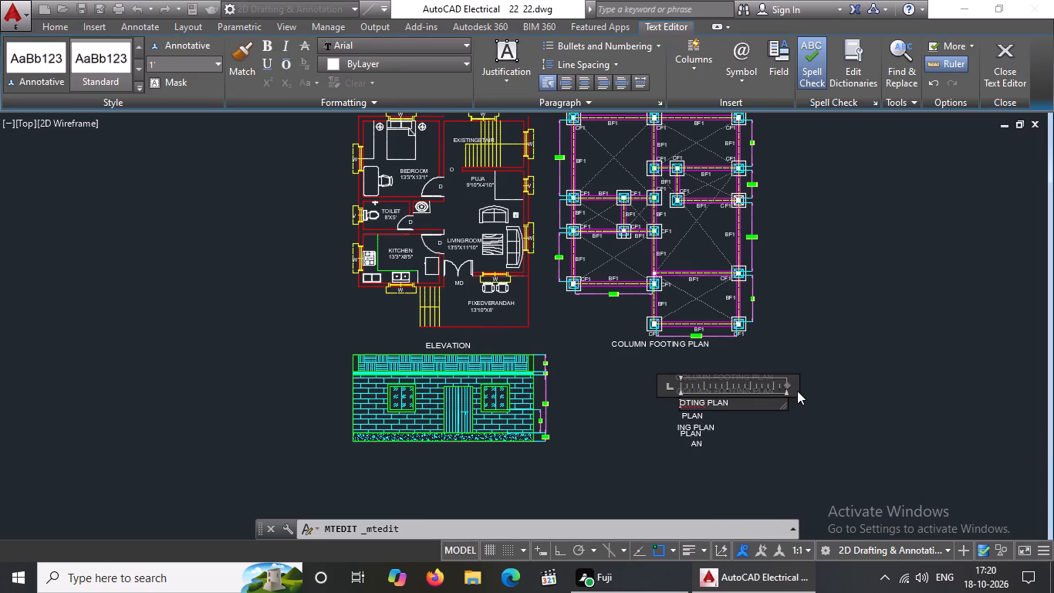
{"action": "key", "text": "BackSpace"}
{"action": "left_click", "coordinate": [799, 422]}
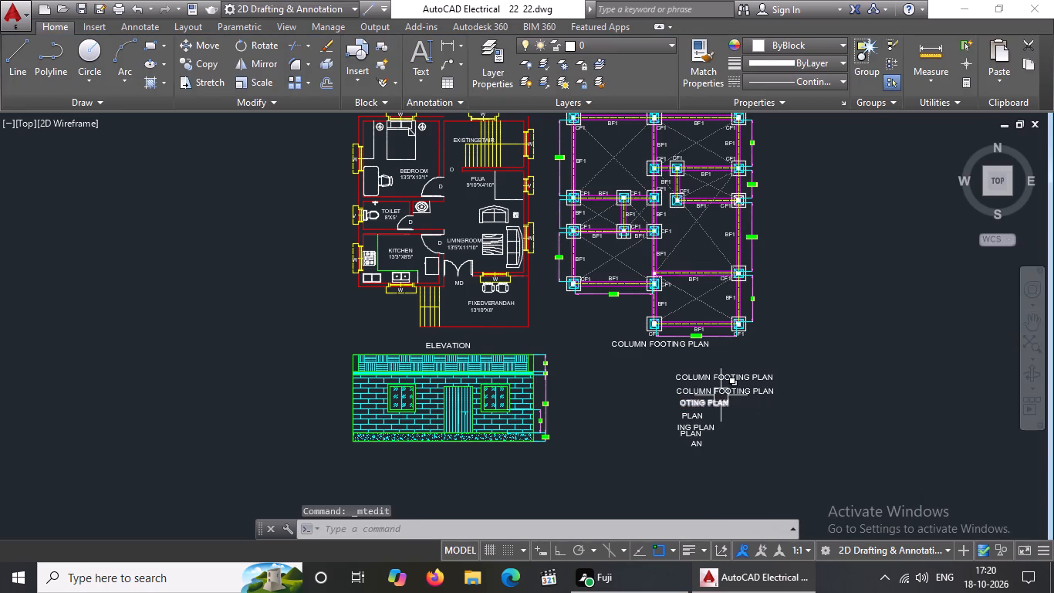
Delete the three lowest texts of the stack: AN, the PLAN above it, and ING PLAN.
{"action": "left_click", "coordinate": [704, 448]}
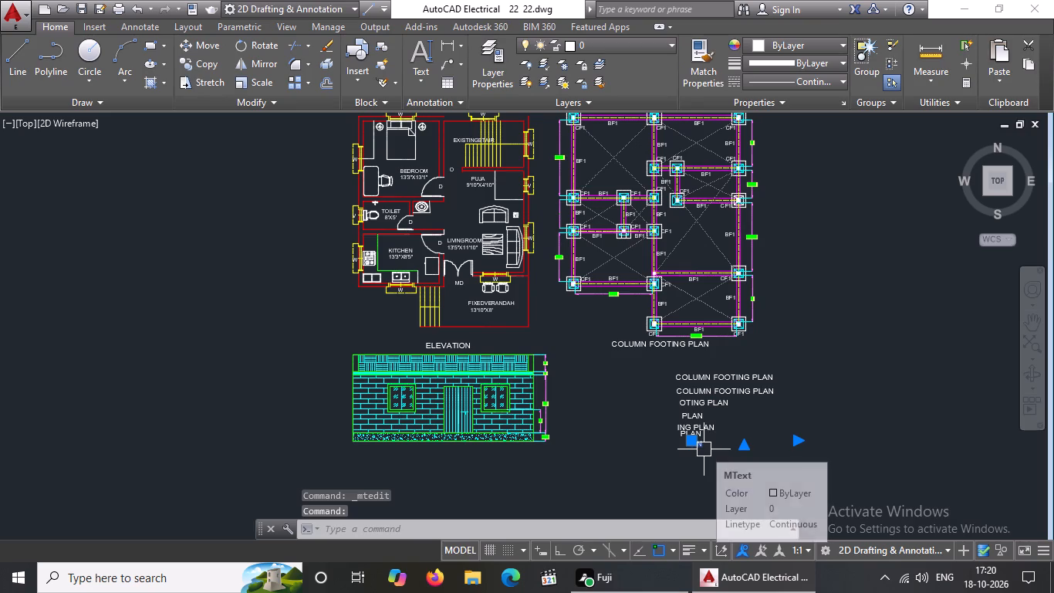
{"action": "key", "text": "Delete"}
{"action": "scroll", "coordinate": [711, 442], "scroll_direction": "up", "scroll_amount": 3}
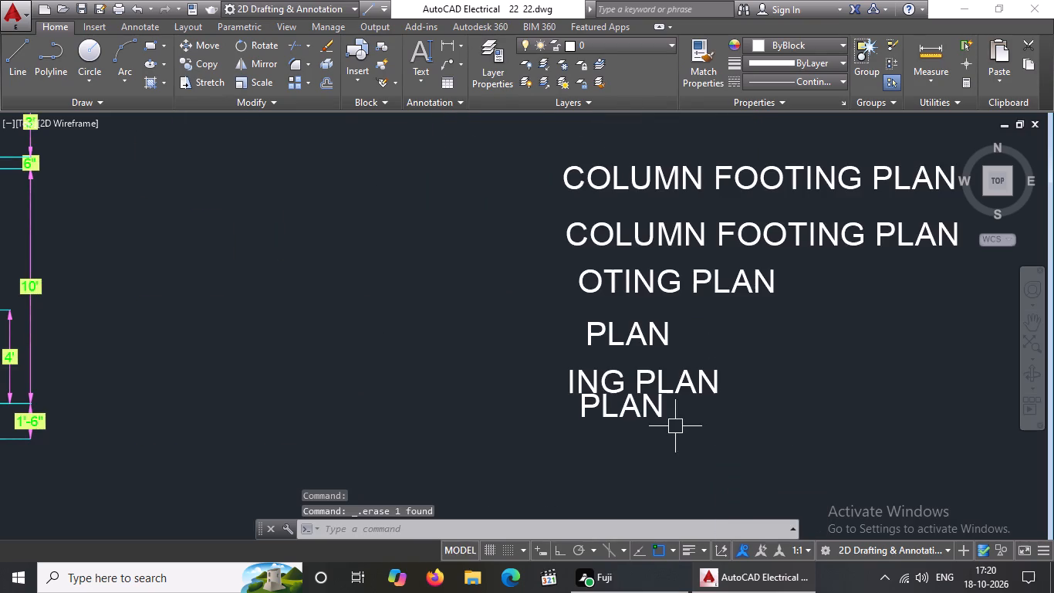
{"action": "left_click", "coordinate": [647, 422]}
{"action": "key", "text": "Delete"}
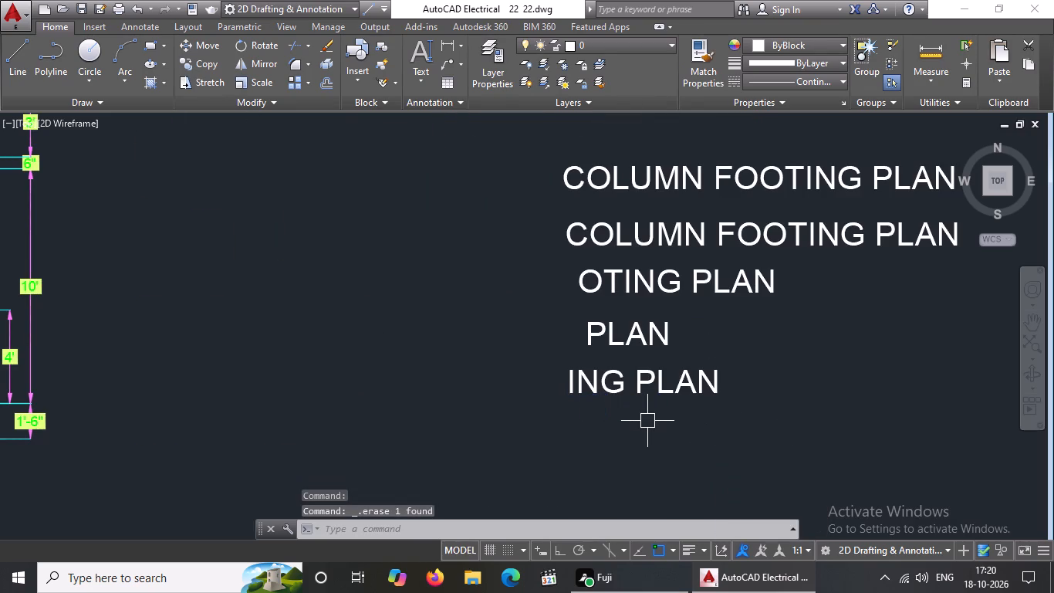
{"action": "left_click", "coordinate": [683, 395]}
{"action": "key", "text": "Delete"}
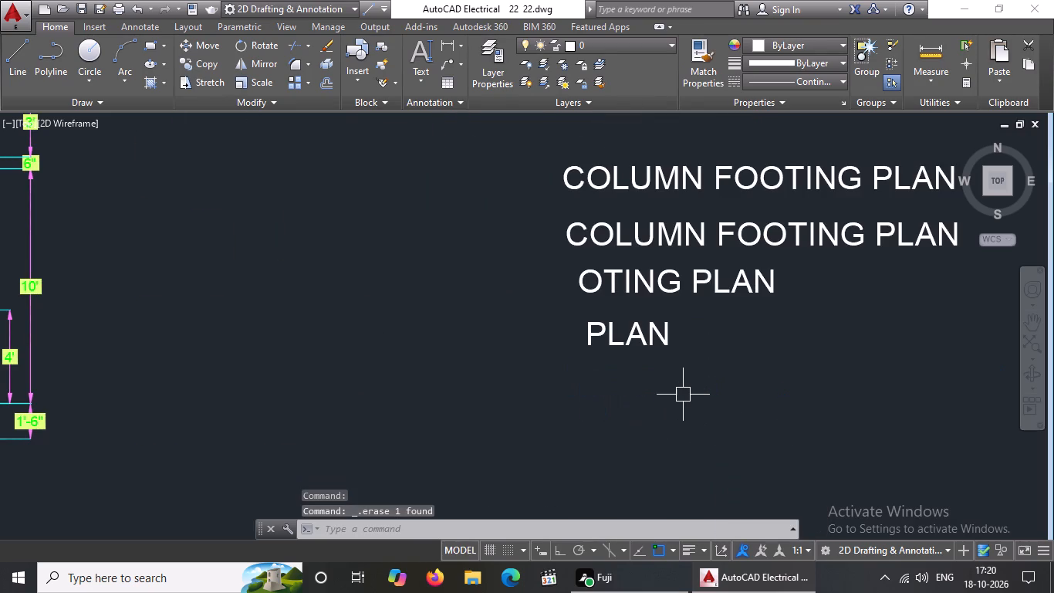
Shorten the OTING PLAN text to AN.
{"action": "scroll", "coordinate": [664, 375], "scroll_direction": "down", "scroll_amount": 2}
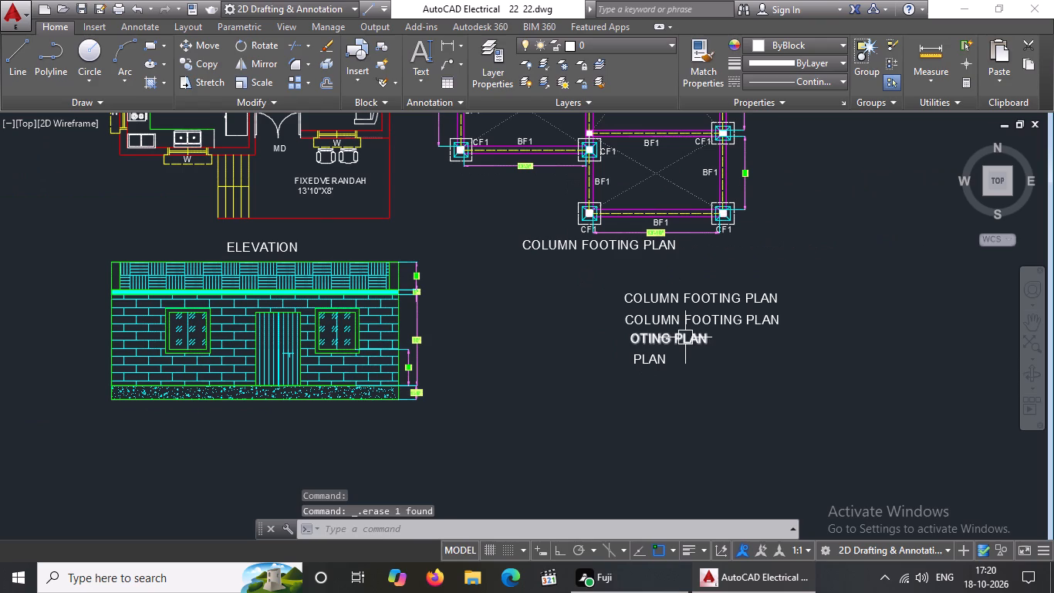
{"action": "double_click", "coordinate": [687, 337]}
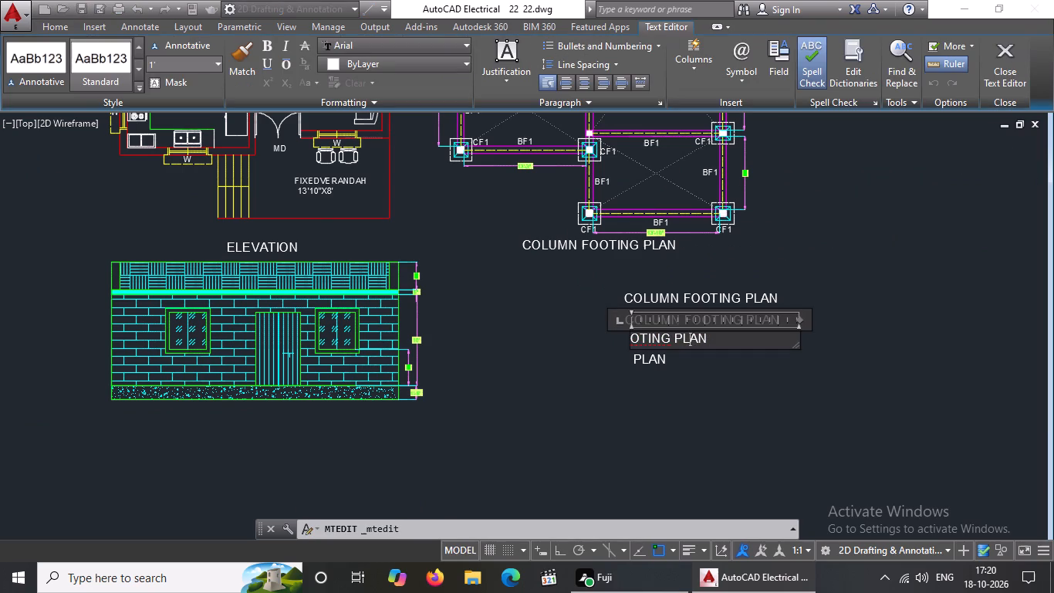
{"action": "key", "text": "BackSpace"}
{"action": "key", "text": "BackSpace"}
{"action": "key", "text": "BackSpace"}
{"action": "key", "text": "BackSpace"}
{"action": "key", "text": "BackSpace"}
{"action": "key", "text": "BackSpace"}
{"action": "key", "text": "BackSpace"}
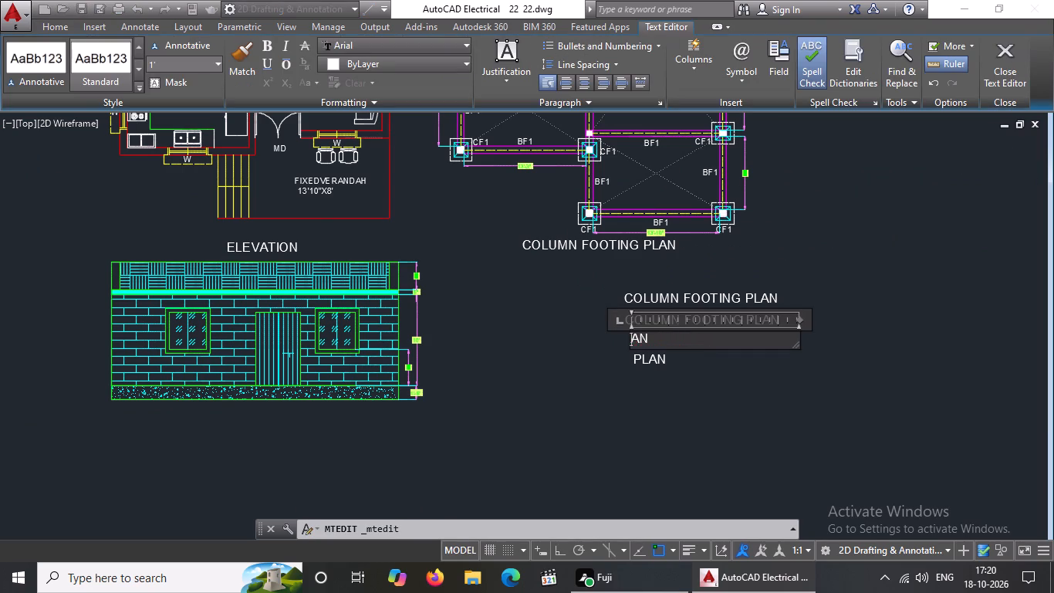
{"action": "key", "text": "BackSpace"}
{"action": "key", "text": "BackSpace"}
{"action": "key", "text": "BackSpace"}
{"action": "left_click", "coordinate": [684, 377]}
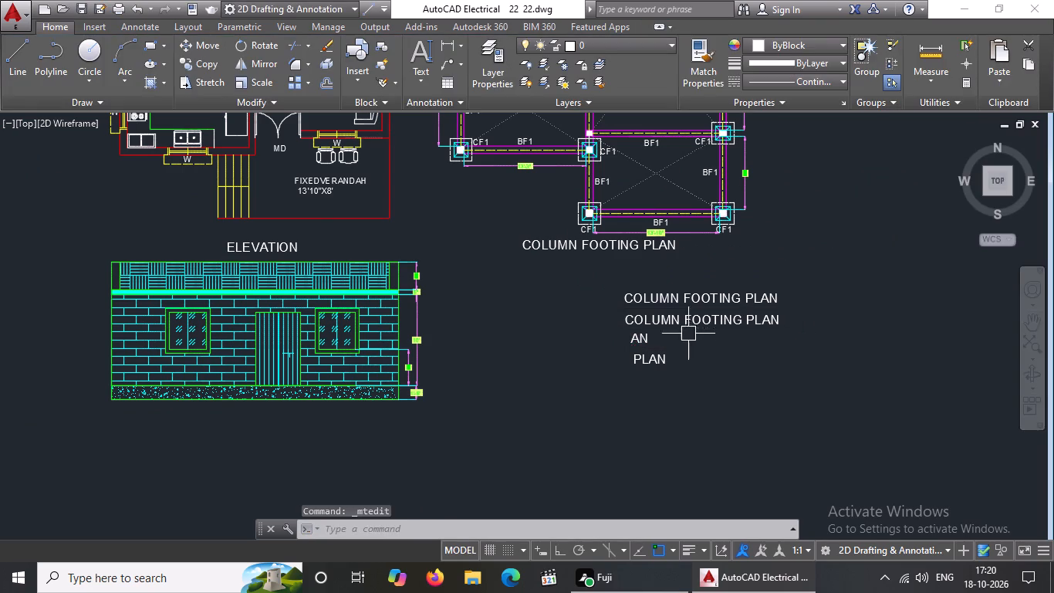
Edit the copied title just above the AN text, erasing COLUMN FOOTING so that only PLAN is left.
{"action": "double_click", "coordinate": [700, 322]}
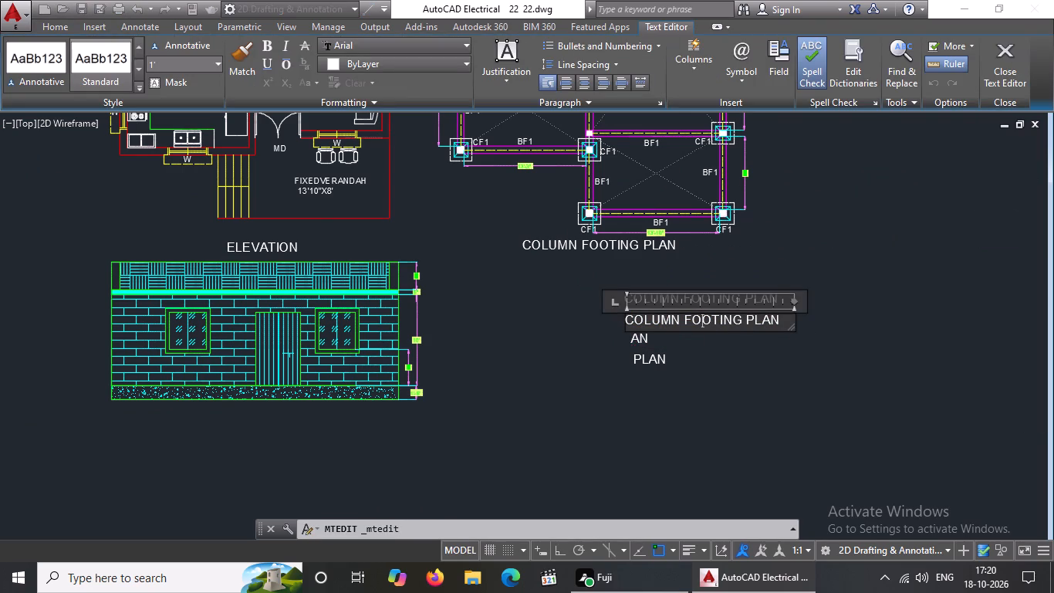
{"action": "key", "text": "Right"}
{"action": "key", "text": "Right"}
{"action": "key", "text": "Right"}
{"action": "key", "text": "Right"}
{"action": "key", "text": "Right"}
{"action": "key", "text": "Right"}
{"action": "key", "text": "BackSpace"}
{"action": "key", "text": "BackSpace"}
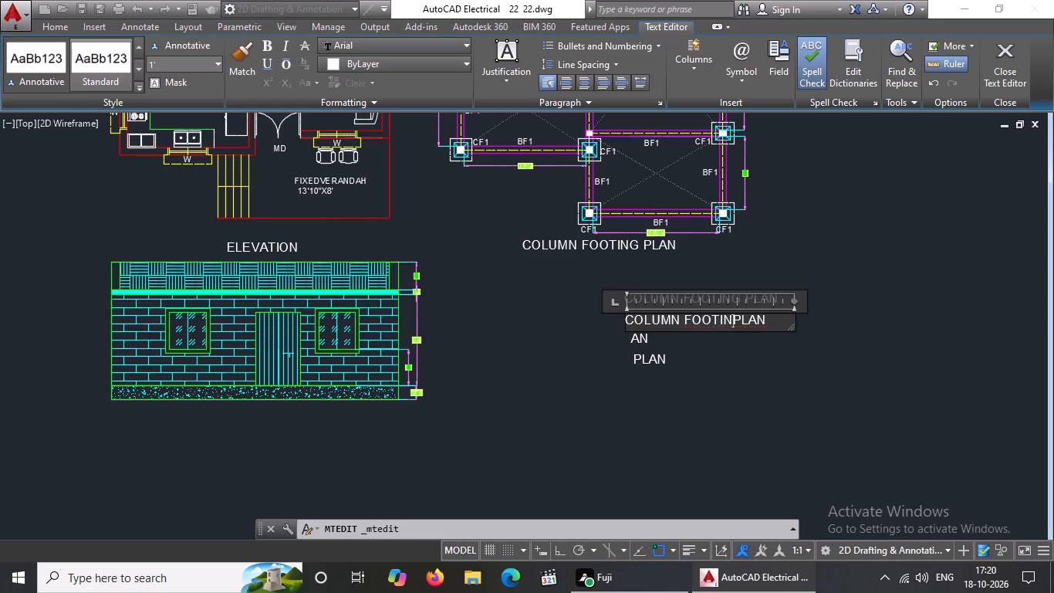
{"action": "key", "text": "BackSpace"}
{"action": "key", "text": "BackSpace"}
{"action": "key", "text": "BackSpace"}
{"action": "key", "text": "BackSpace"}
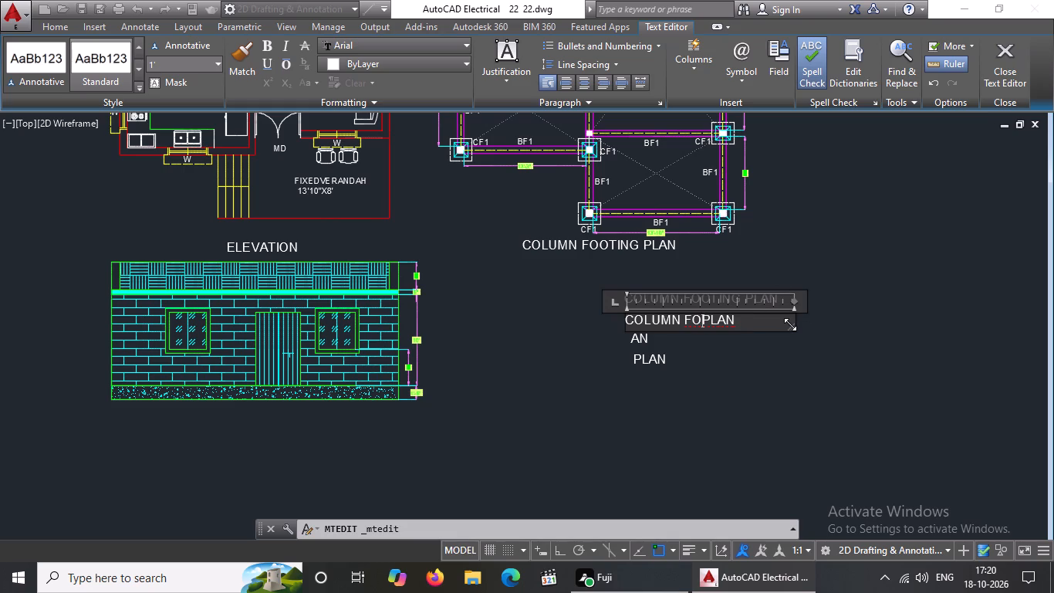
{"action": "key", "text": "BackSpace"}
{"action": "key", "text": "BackSpace"}
{"action": "key", "text": "BackSpace"}
{"action": "key", "text": "BackSpace"}
{"action": "key", "text": "BackSpace"}
{"action": "key", "text": "BackSpace"}
{"action": "key", "text": "BackSpace"}
{"action": "key", "text": "BackSpace"}
{"action": "key", "text": "BackSpace"}
{"action": "key", "text": "BackSpace"}
{"action": "key", "text": "BackSpace"}
{"action": "key", "text": "BackSpace"}
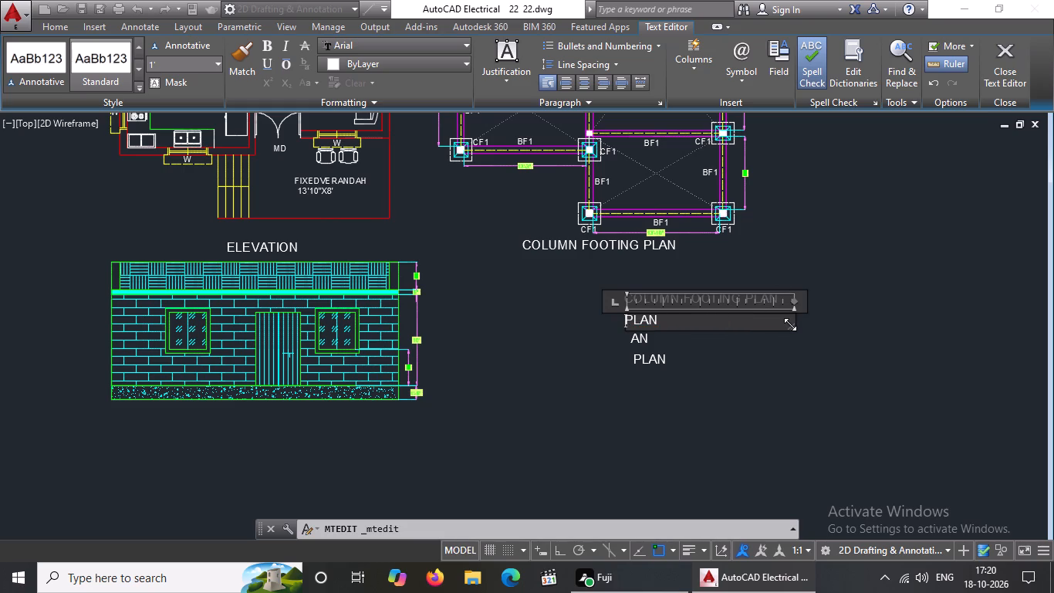
{"action": "left_click", "coordinate": [752, 349]}
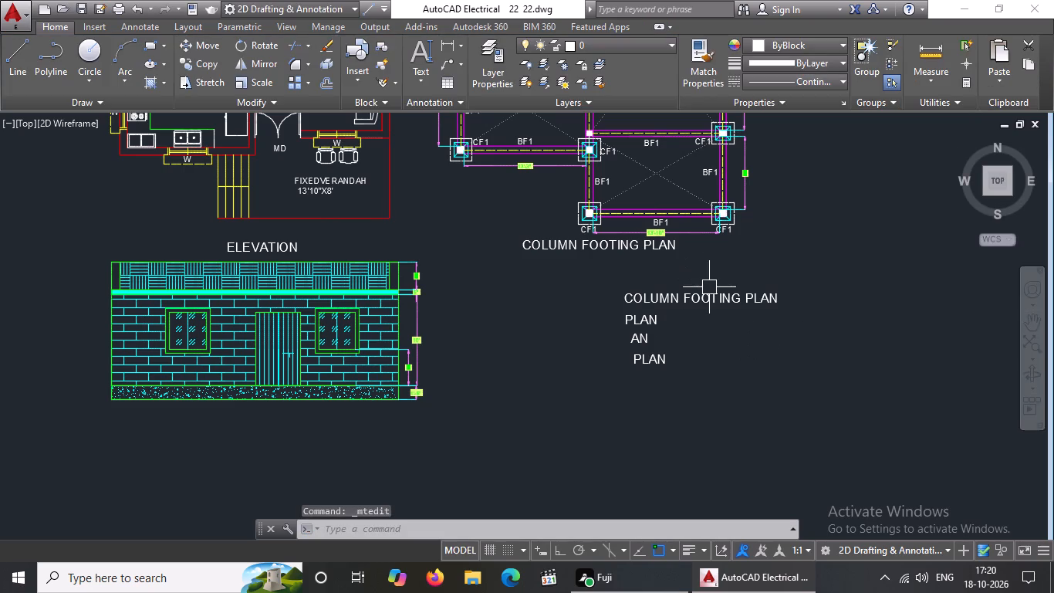
Edit the topmost copied COLUMN FOOTING PLAN title in the stack, erasing COLUMN FOOTING so that only PLAN is left.
{"action": "double_click", "coordinate": [712, 301]}
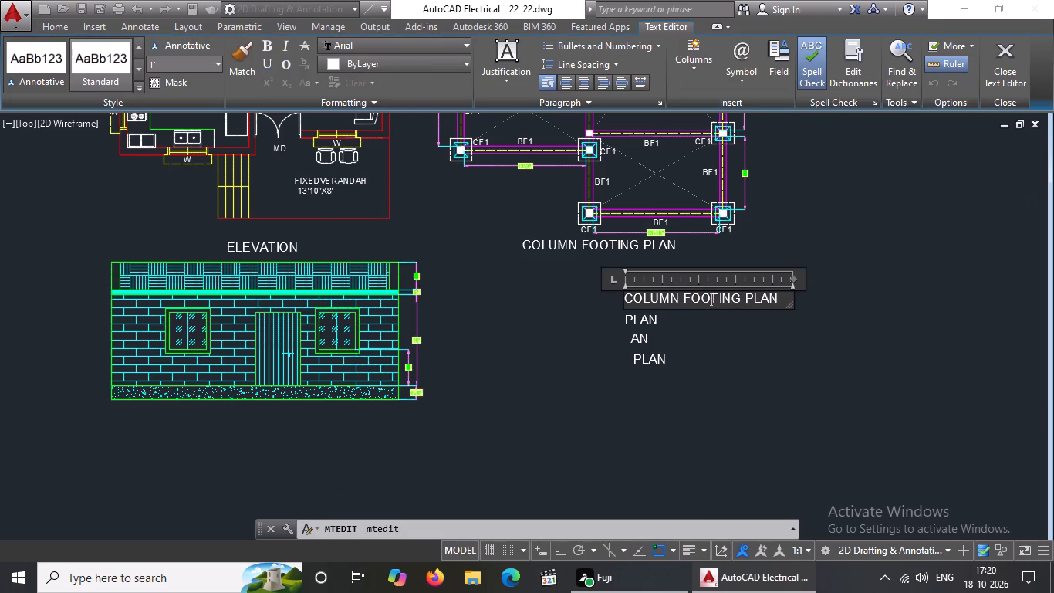
{"action": "left_click", "coordinate": [745, 299]}
{"action": "key", "text": "BackSpace"}
{"action": "key", "text": "BackSpace"}
{"action": "key", "text": "BackSpace"}
{"action": "key", "text": "BackSpace"}
{"action": "key", "text": "BackSpace"}
{"action": "key", "text": "BackSpace"}
{"action": "key", "text": "BackSpace"}
{"action": "key", "text": "BackSpace"}
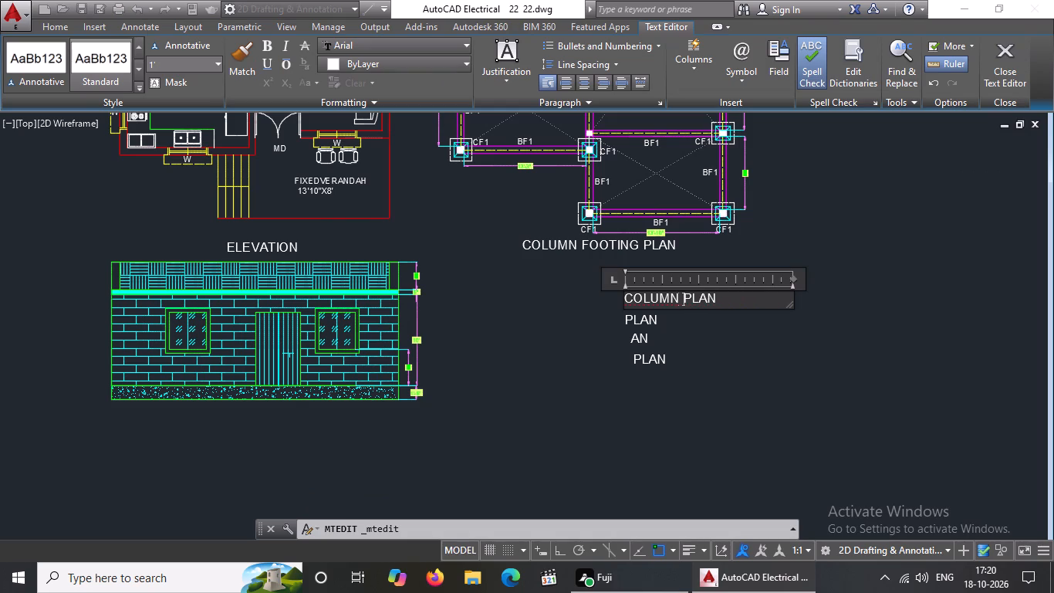
{"action": "key", "text": "BackSpace"}
{"action": "key", "text": "BackSpace"}
{"action": "key", "text": "BackSpace"}
{"action": "key", "text": "BackSpace"}
{"action": "key", "text": "BackSpace"}
{"action": "key", "text": "BackSpace"}
{"action": "key", "text": "BackSpace"}
{"action": "key", "text": "BackSpace"}
{"action": "key", "text": "BackSpace"}
{"action": "key", "text": "BackSpace"}
{"action": "key", "text": "BackSpace"}
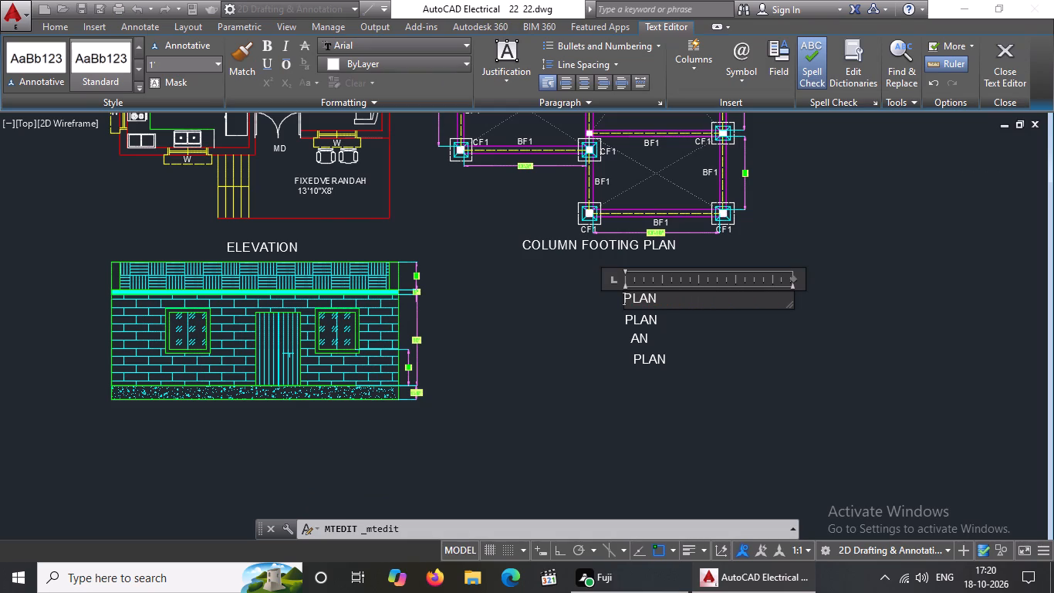
{"action": "key", "text": "BackSpace"}
{"action": "key", "text": "BackSpace"}
{"action": "key", "text": "BackSpace"}
{"action": "key", "text": "BackSpace"}
{"action": "key", "text": "BackSpace"}
{"action": "key", "text": "BackSpace"}
{"action": "left_click", "coordinate": [752, 343]}
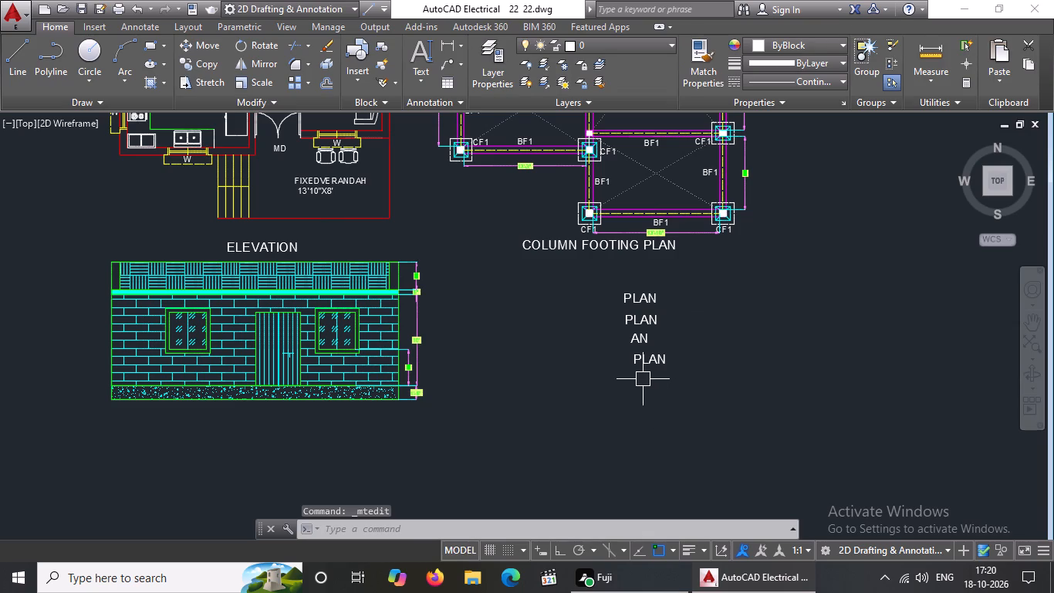
Delete the four remaining short texts below the COLUMN FOOTING PLAN title: the three PLAN texts and AN.
{"action": "left_click", "coordinate": [658, 364]}
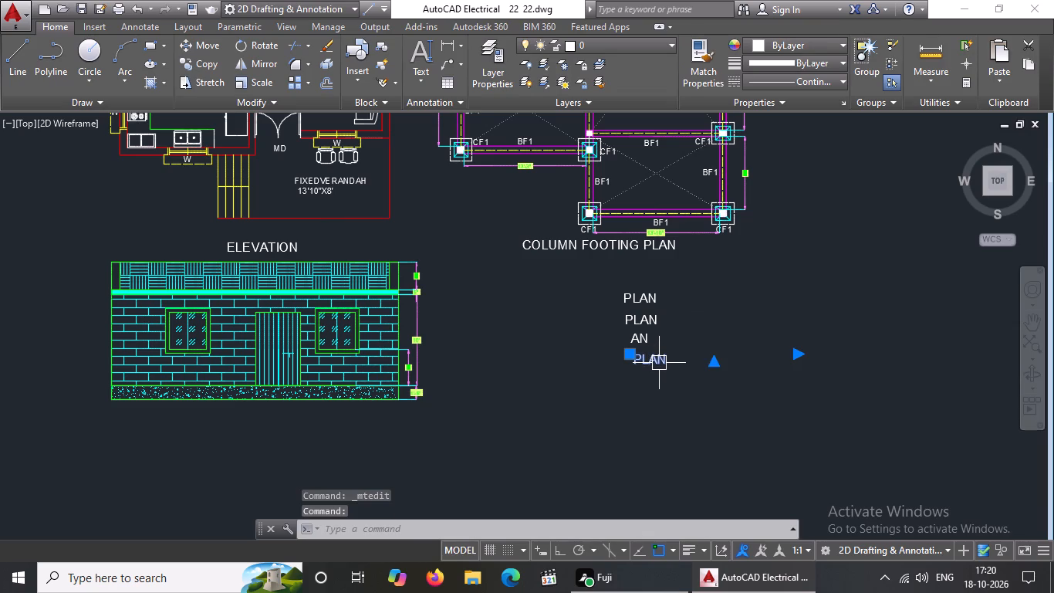
{"action": "key", "text": "Delete"}
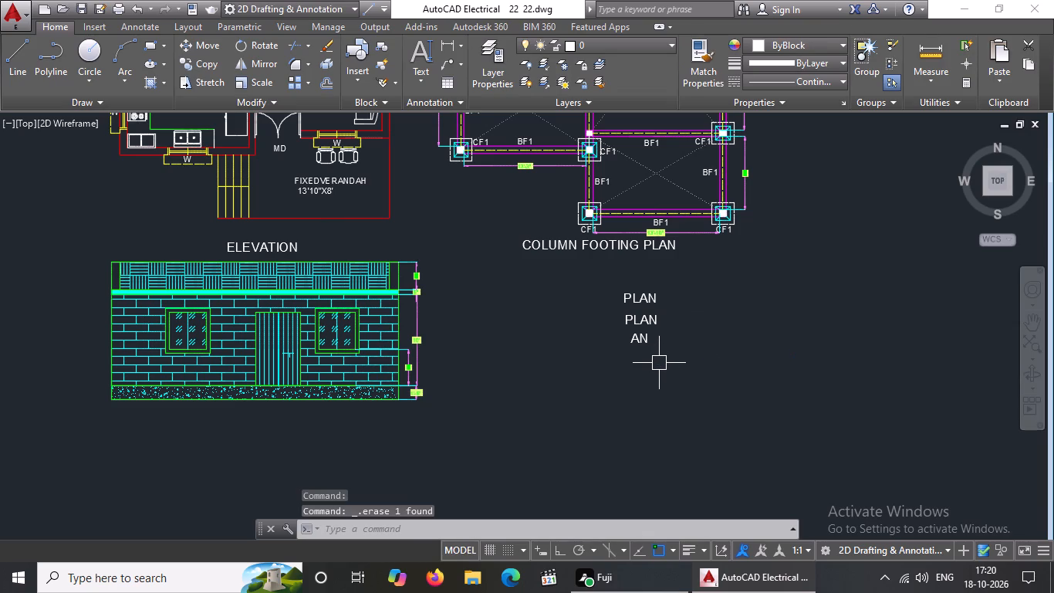
{"action": "left_click", "coordinate": [632, 340]}
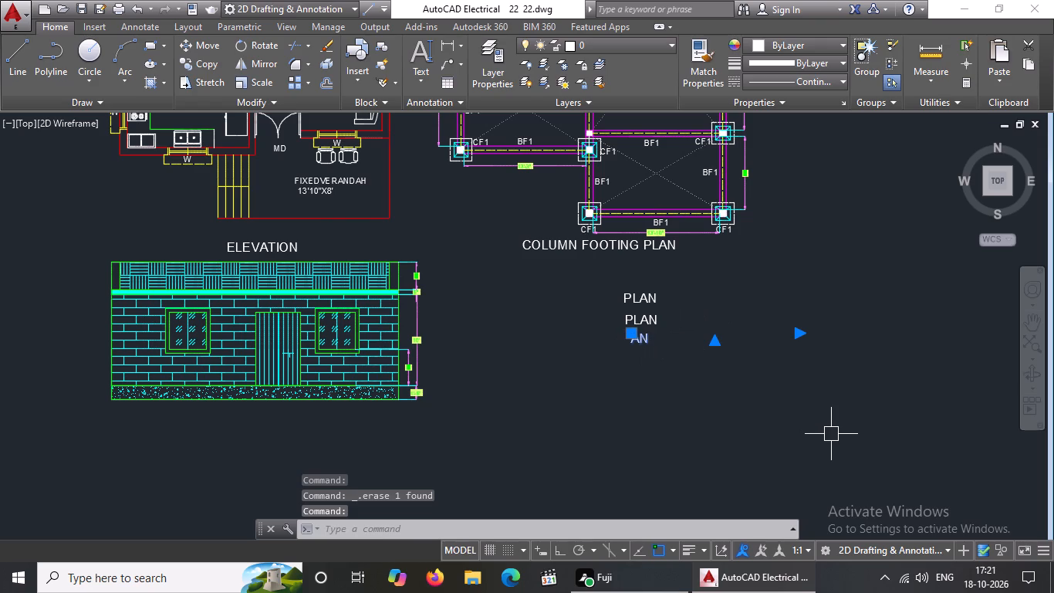
{"action": "key", "text": "Delete"}
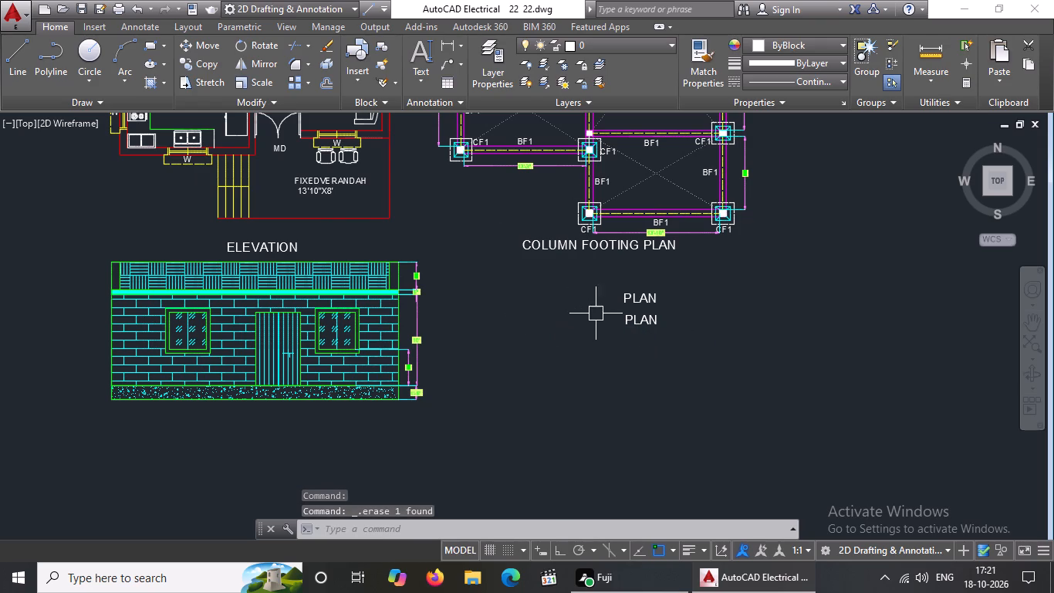
{"action": "left_click", "coordinate": [640, 323]}
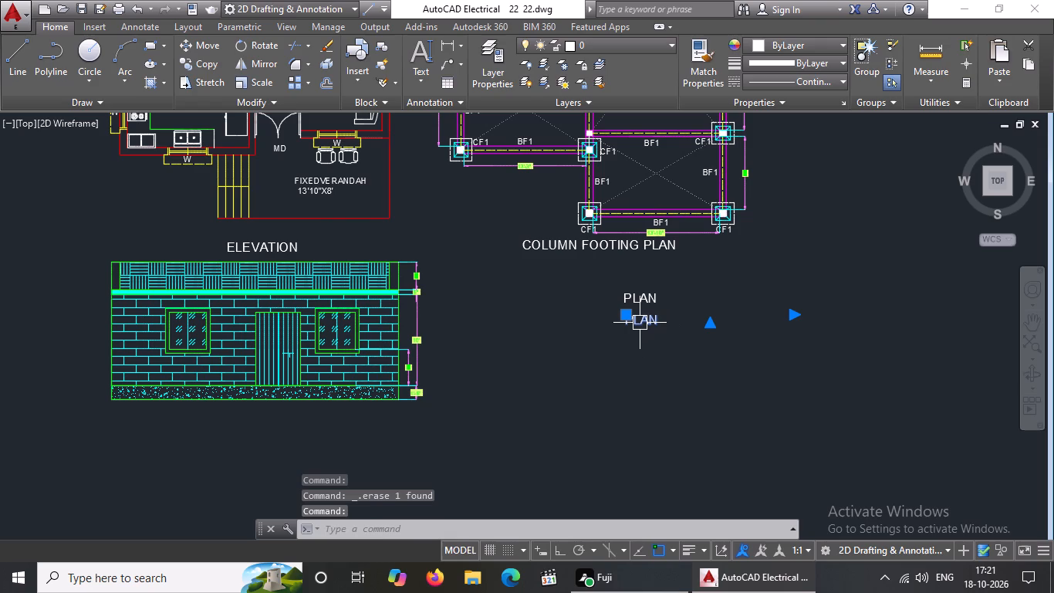
{"action": "key", "text": "Delete"}
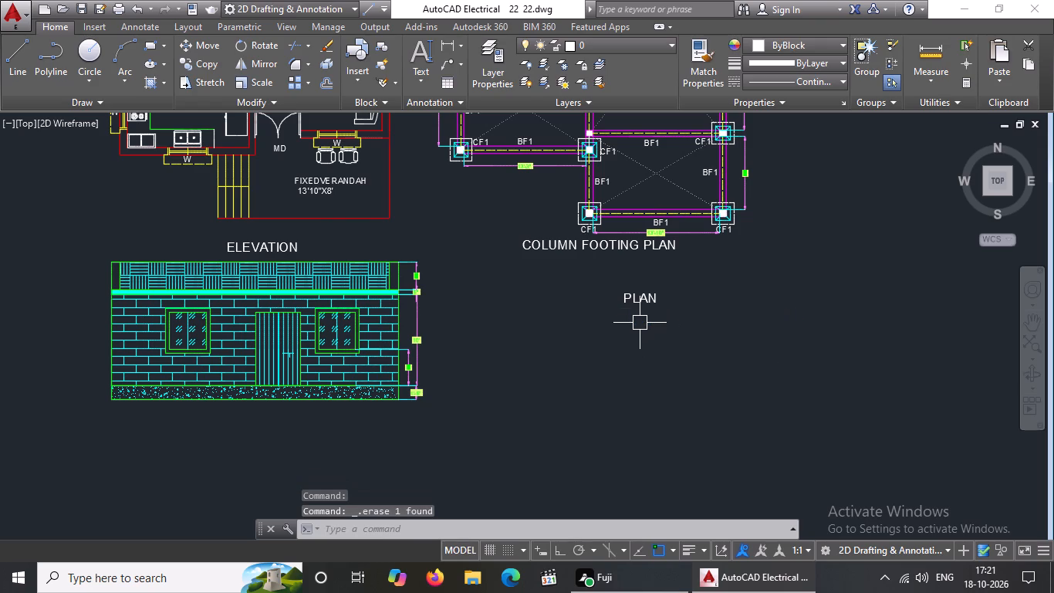
{"action": "left_click_drag", "start_coordinate": [604, 283], "coordinate": [651, 312]}
{"action": "left_click", "coordinate": [706, 331]}
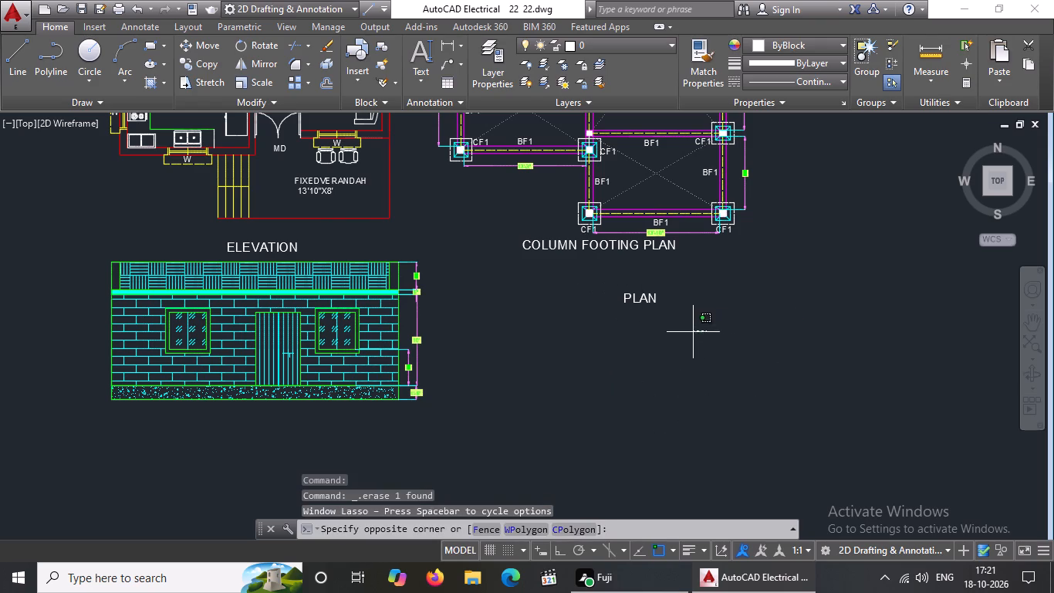
{"action": "left_click", "coordinate": [608, 276]}
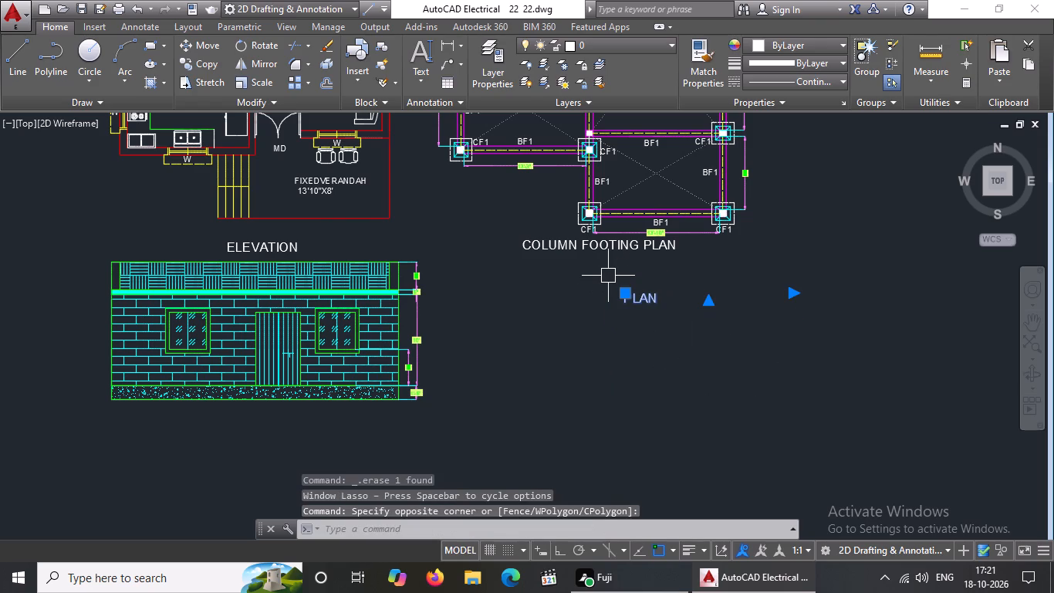
{"action": "key", "text": "Delete"}
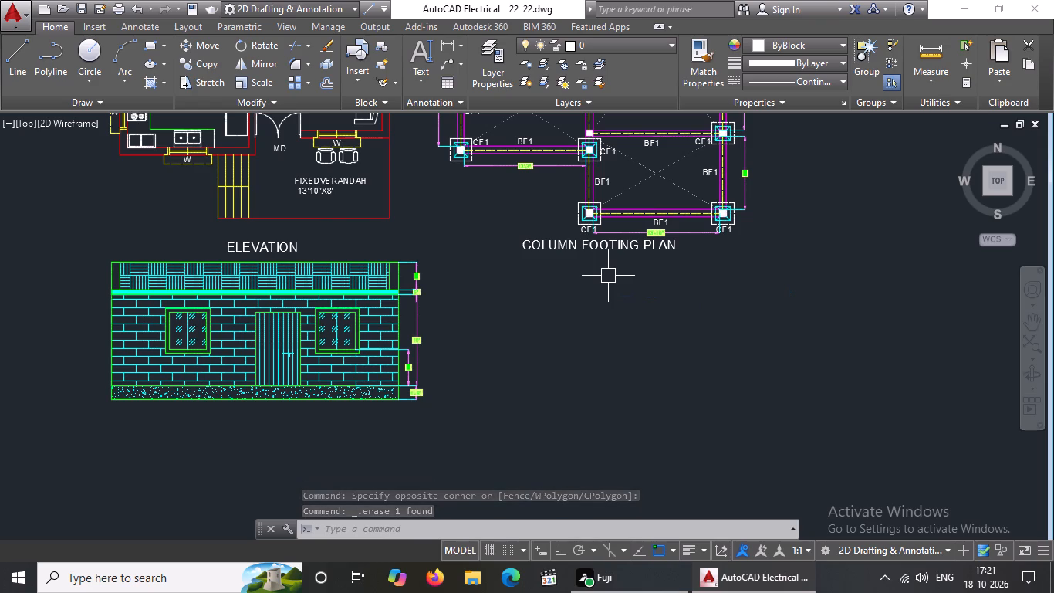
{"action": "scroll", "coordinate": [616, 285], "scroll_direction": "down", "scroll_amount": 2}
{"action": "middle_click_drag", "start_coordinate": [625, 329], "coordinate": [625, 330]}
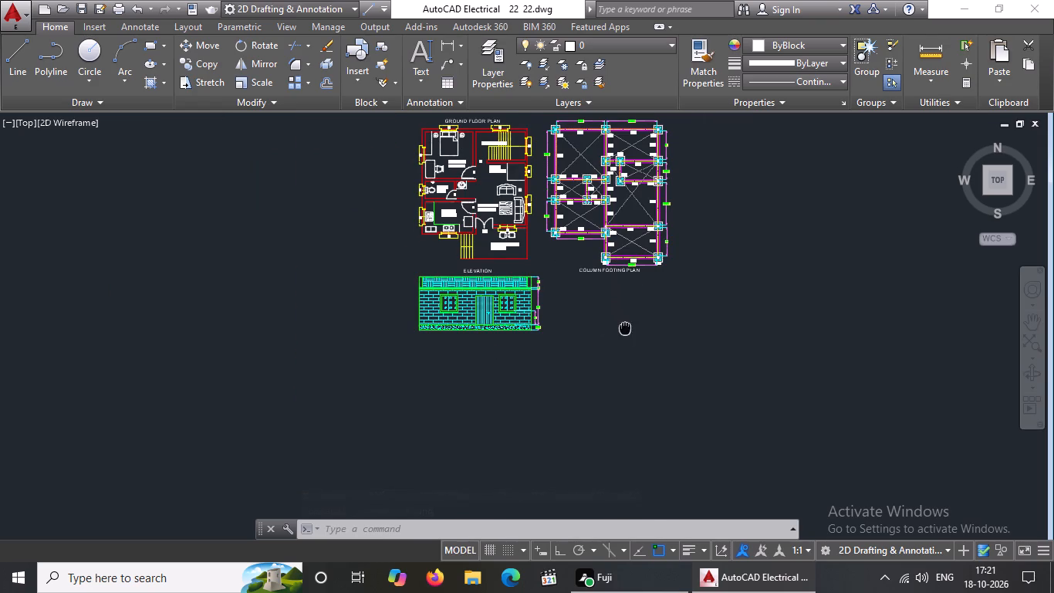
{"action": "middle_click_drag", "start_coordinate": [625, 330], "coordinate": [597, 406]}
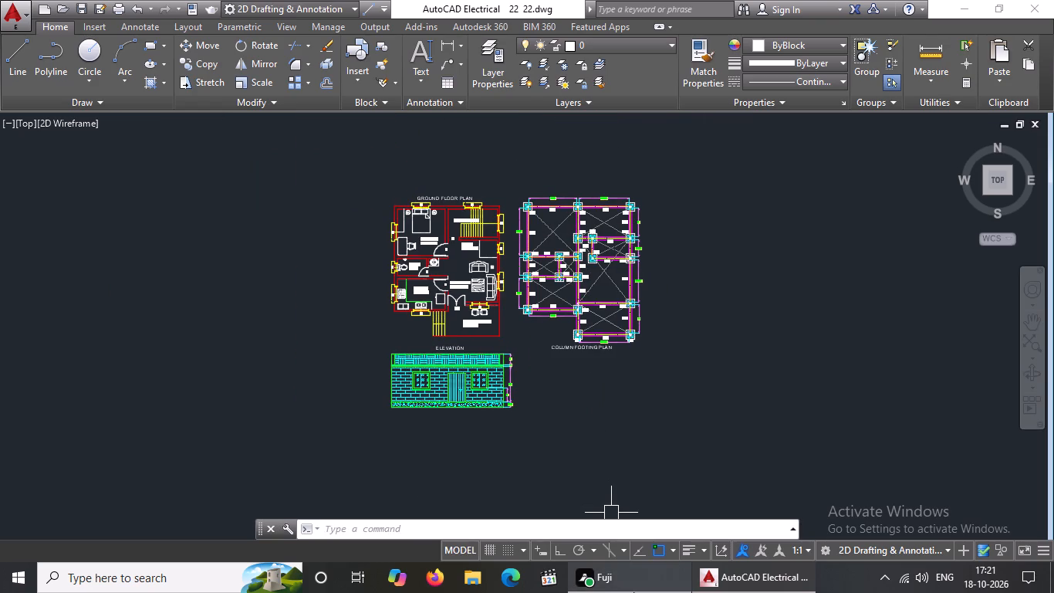
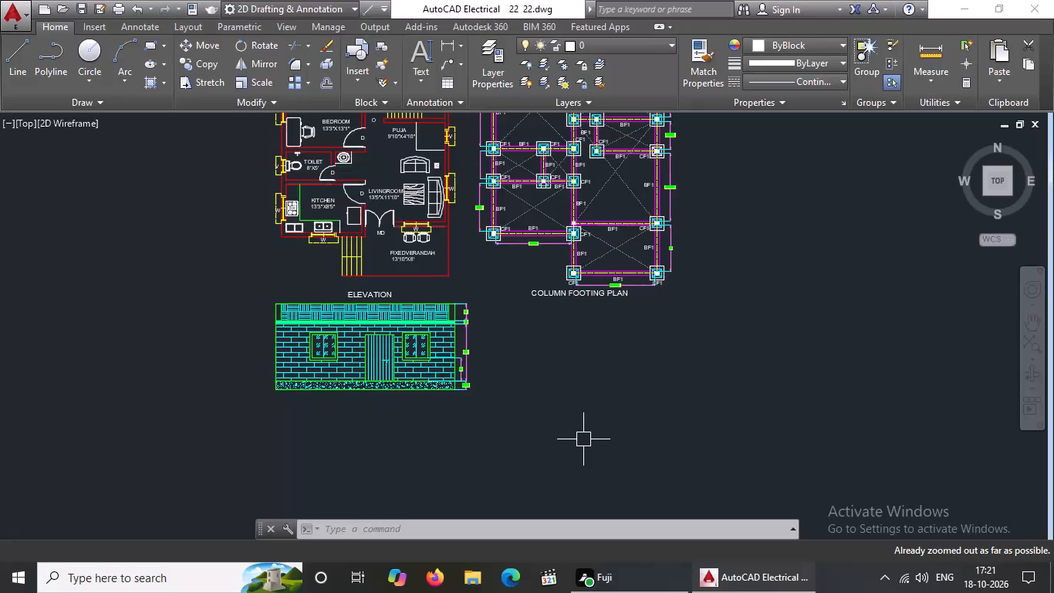
Copy the COLUMN FOOTING PLAN title to the empty space directly below it.
{"action": "middle_click_drag", "start_coordinate": [567, 385], "coordinate": [541, 454]}
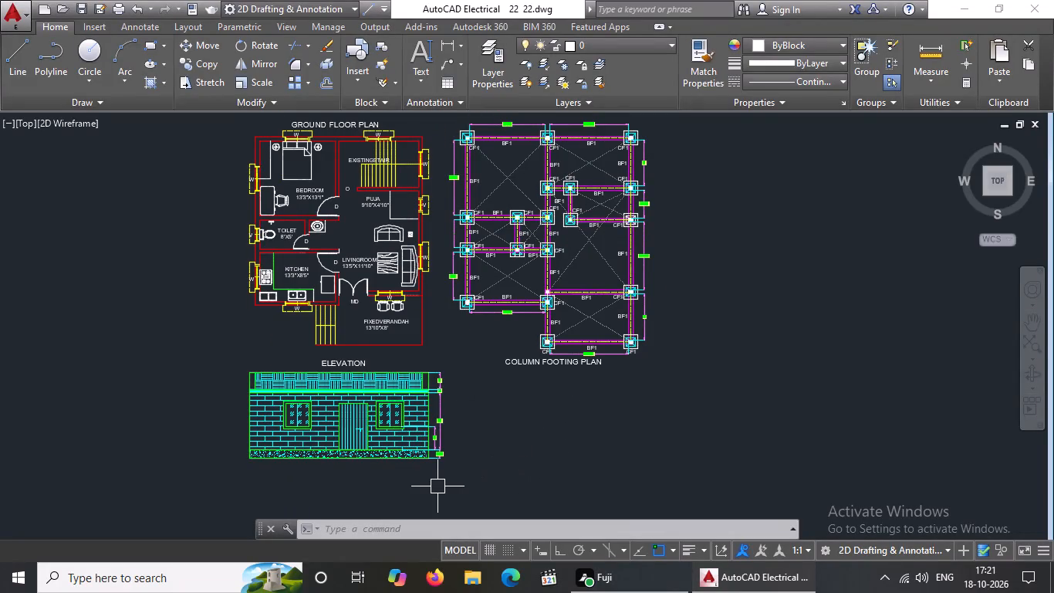
{"action": "middle_click_drag", "start_coordinate": [502, 449], "coordinate": [500, 459]}
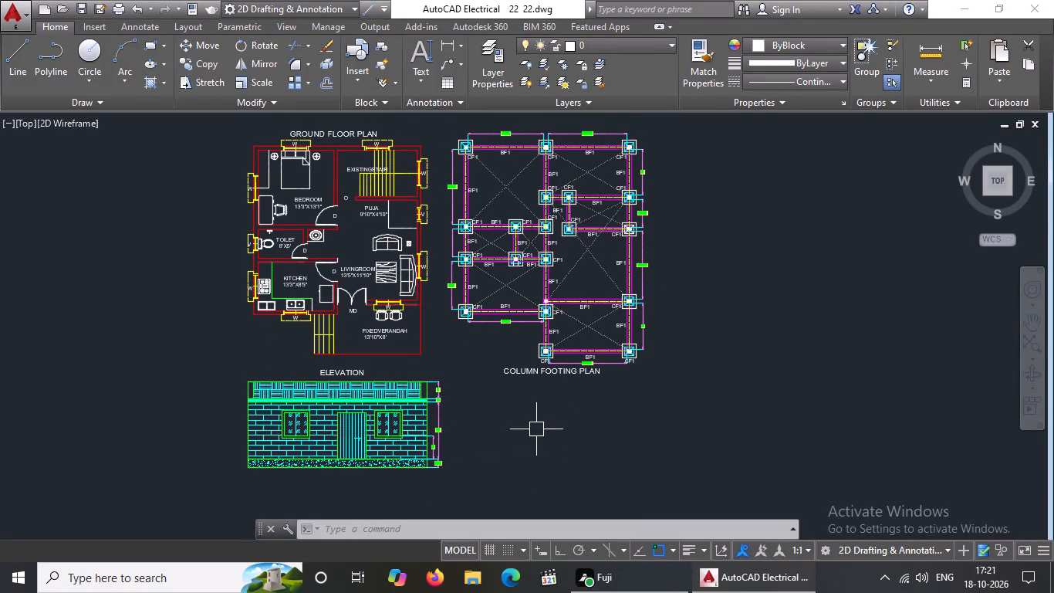
{"action": "left_click", "coordinate": [525, 369]}
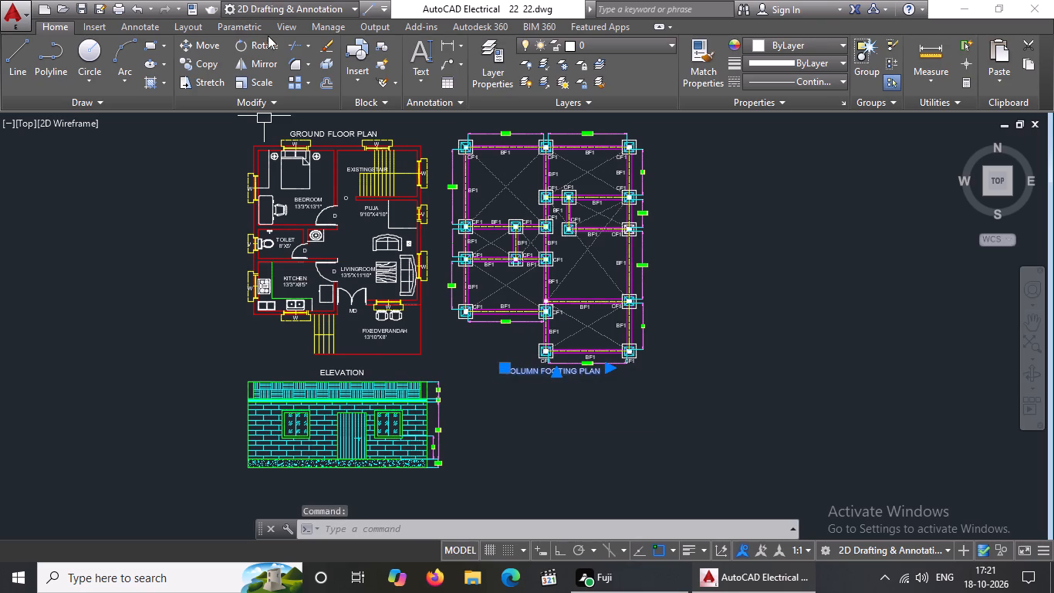
{"action": "left_click", "coordinate": [199, 59]}
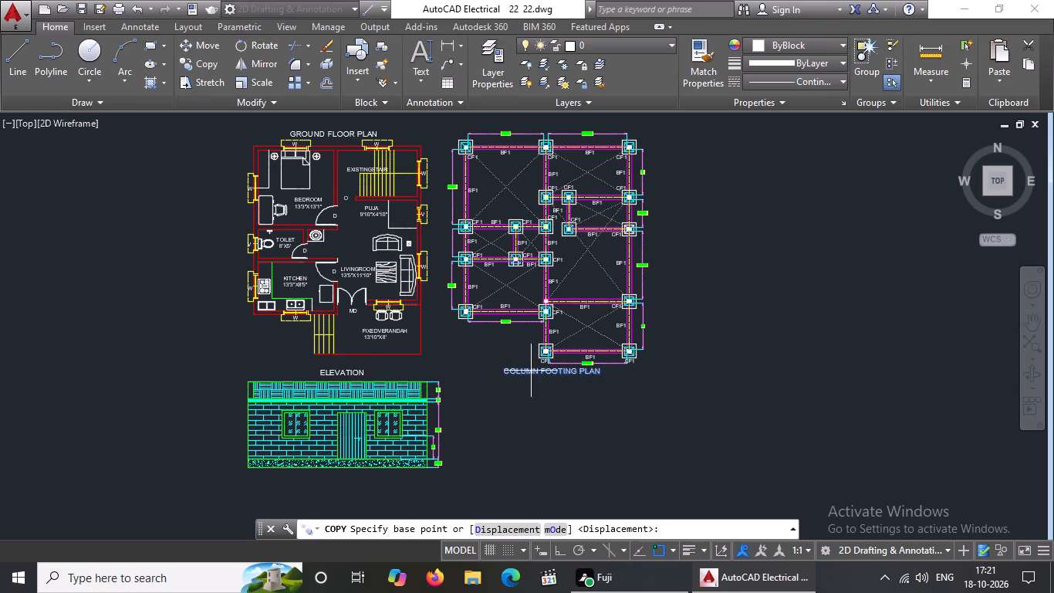
{"action": "left_click", "coordinate": [532, 372]}
{"action": "left_click", "coordinate": [532, 425]}
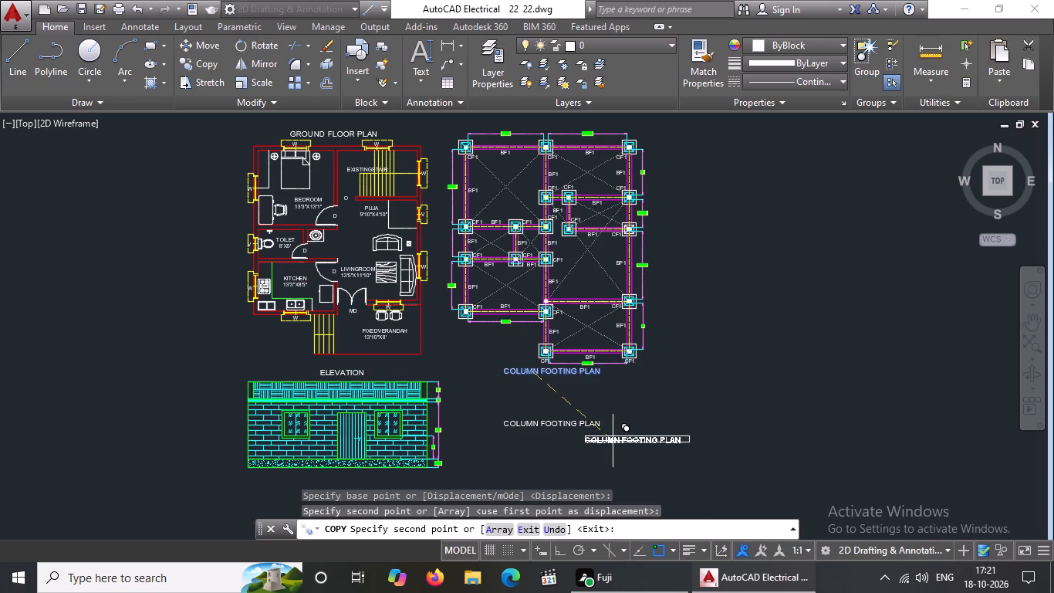
{"action": "key", "text": "Escape"}
Replace the text of the lower COLUMN FOOTING PLAN copy with "PLAN ELEVATION SECTION".
{"action": "double_click", "coordinate": [591, 426]}
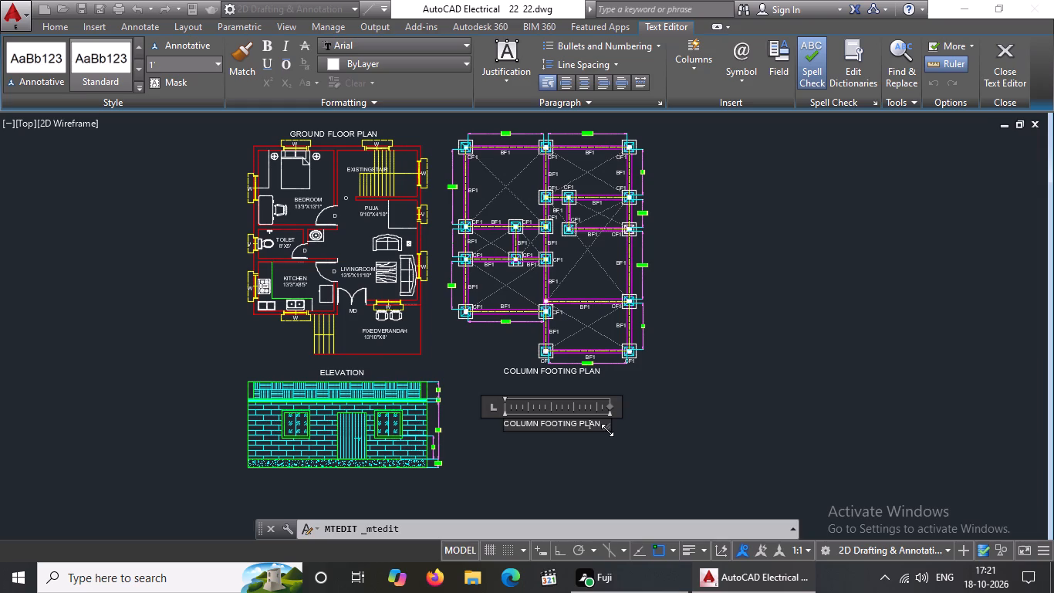
{"action": "key", "text": "Right"}
{"action": "key", "text": "Right"}
{"action": "key", "text": "Right"}
{"action": "key", "text": "Right"}
{"action": "key", "text": "BackSpace"}
{"action": "key", "text": "BackSpace"}
{"action": "key", "text": "BackSpace"}
{"action": "key", "text": "BackSpace"}
{"action": "key", "text": "BackSpace"}
{"action": "key", "text": "BackSpace"}
{"action": "key", "text": "BackSpace"}
{"action": "key", "text": "BackSpace"}
{"action": "key", "text": "BackSpace"}
{"action": "key", "text": "BackSpace"}
{"action": "key", "text": "BackSpace"}
{"action": "key", "text": "BackSpace"}
{"action": "key", "text": "BackSpace"}
{"action": "key", "text": "BackSpace"}
{"action": "key", "text": "BackSpace"}
{"action": "key", "text": "BackSpace"}
{"action": "key", "text": "BackSpace"}
{"action": "key", "text": "BackSpace"}
{"action": "key", "text": "BackSpace"}
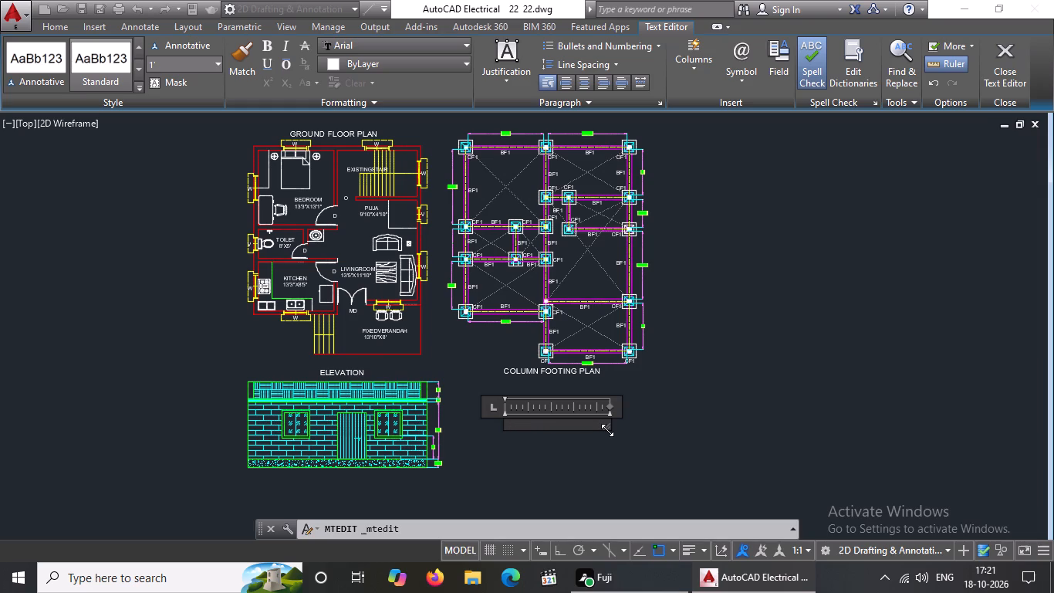
{"action": "type", "text": "PLAN"}
{"action": "key", "text": "space"}
{"action": "type", "text": "ELEVAT"}
{"action": "type", "text": "ION"}
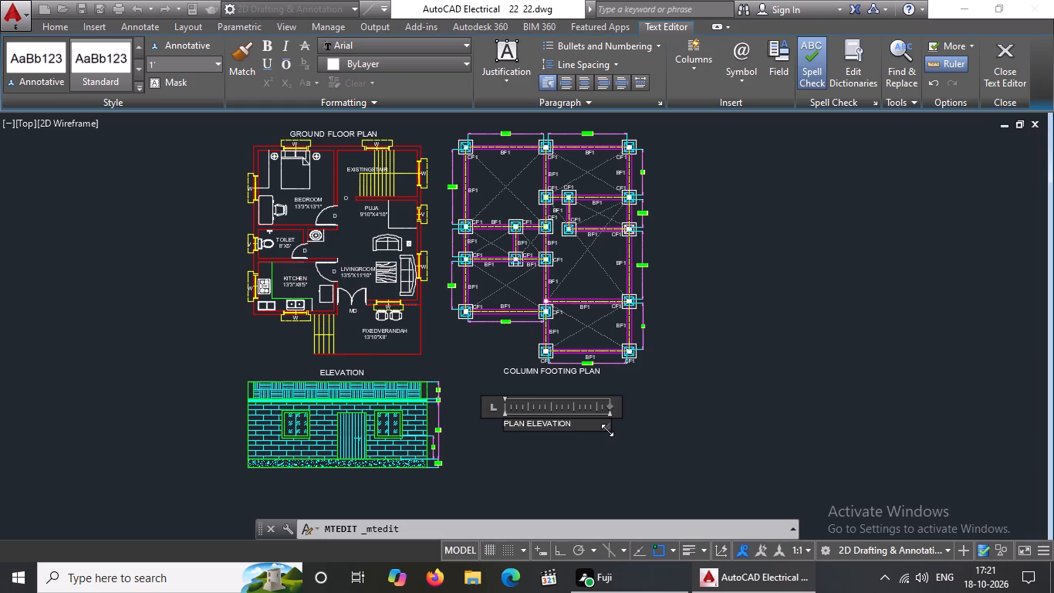
{"action": "key", "text": "space"}
{"action": "key", "text": "space"}
{"action": "type", "text": "SECTION"}
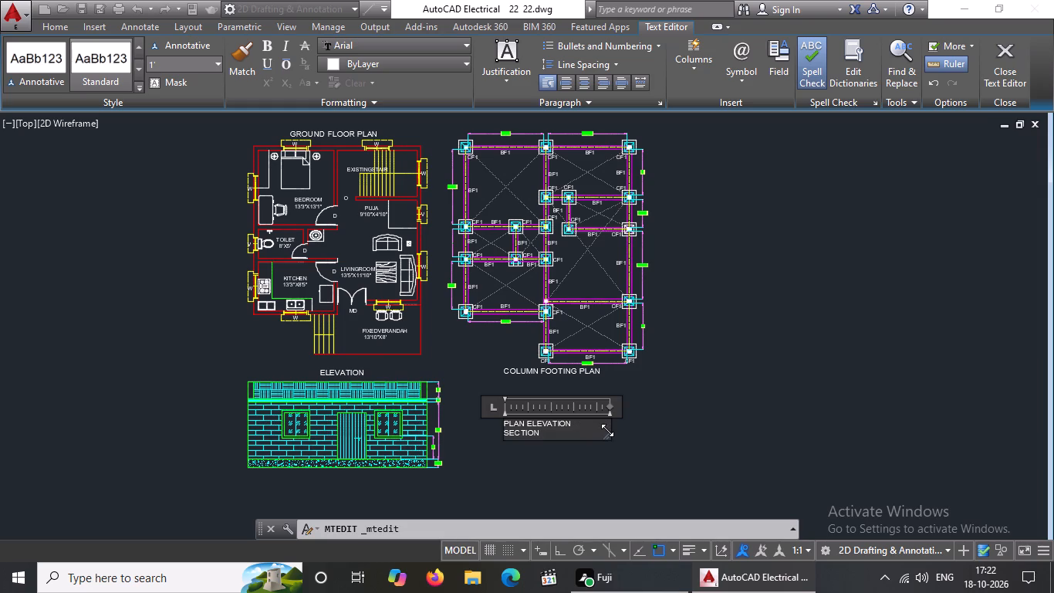
{"action": "key", "text": "space"}
Continue the same text paragraph with a second "PLAN ELEVATION SECTION".
{"action": "type", "text": "PLAN"}
{"action": "key", "text": "space"}
{"action": "key", "text": "e"}
{"action": "type", "text": "LEVATION B"}
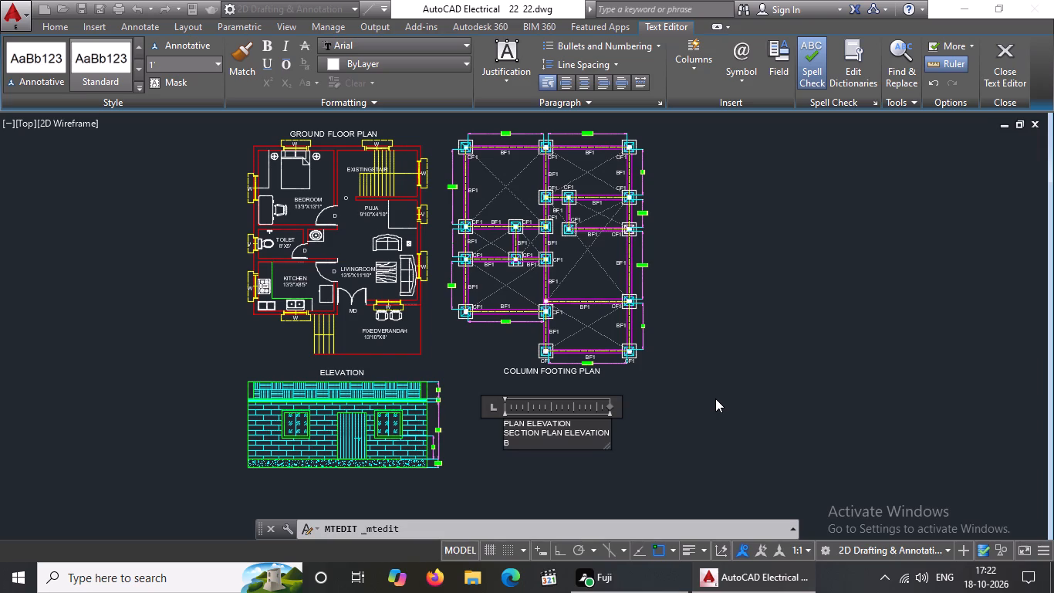
{"action": "key", "text": "BackSpace"}
{"action": "key", "text": "space"}
{"action": "type", "text": "SECTION"}
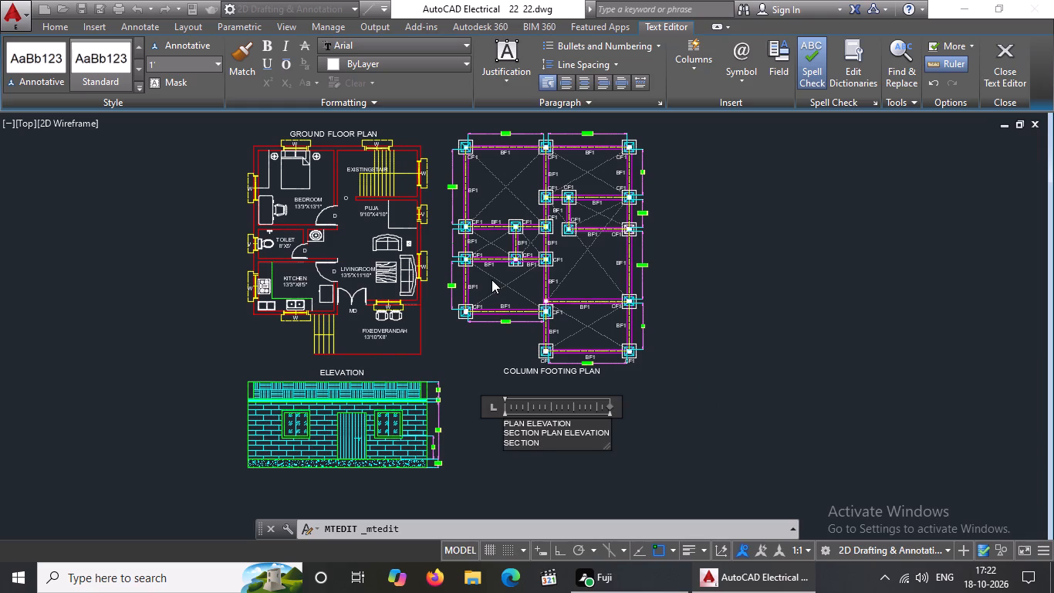
Add a new paragraph reading "PLAN ELEVATION SECTION PLAN ELEVATION" to the text being edited.
{"action": "key", "text": "Return"}
{"action": "key", "text": "p"}
{"action": "key", "text": "l"}
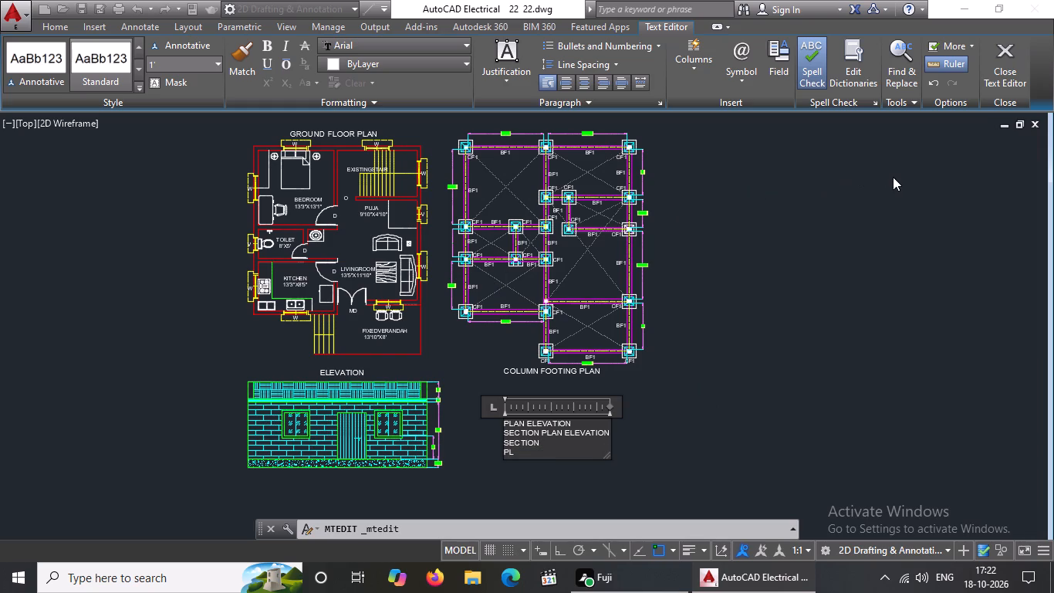
{"action": "type", "text": "AN"}
{"action": "key", "text": "space"}
{"action": "type", "text": "ELEVATION"}
{"action": "key", "text": "space"}
{"action": "type", "text": "SECTION"}
{"action": "key", "text": "space"}
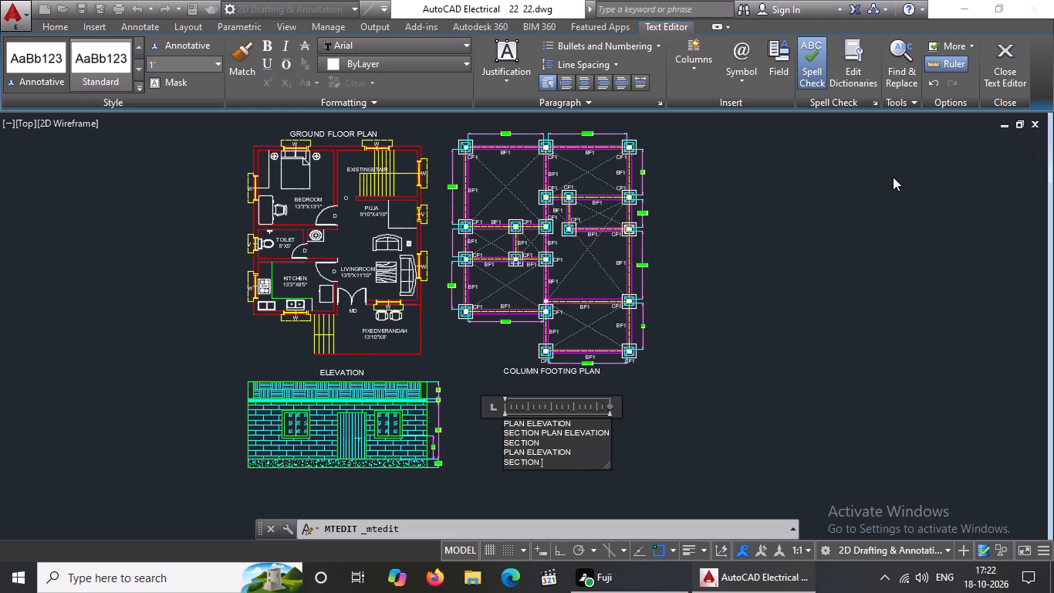
{"action": "type", "text": "PLAN"}
{"action": "key", "text": "space"}
{"action": "key", "text": "e"}
{"action": "type", "text": "LEVATION"}
Add a new paragraph reading "SECTION PLAN ELEVATION SECTION" at the end of the text being edited.
{"action": "key", "text": "Return"}
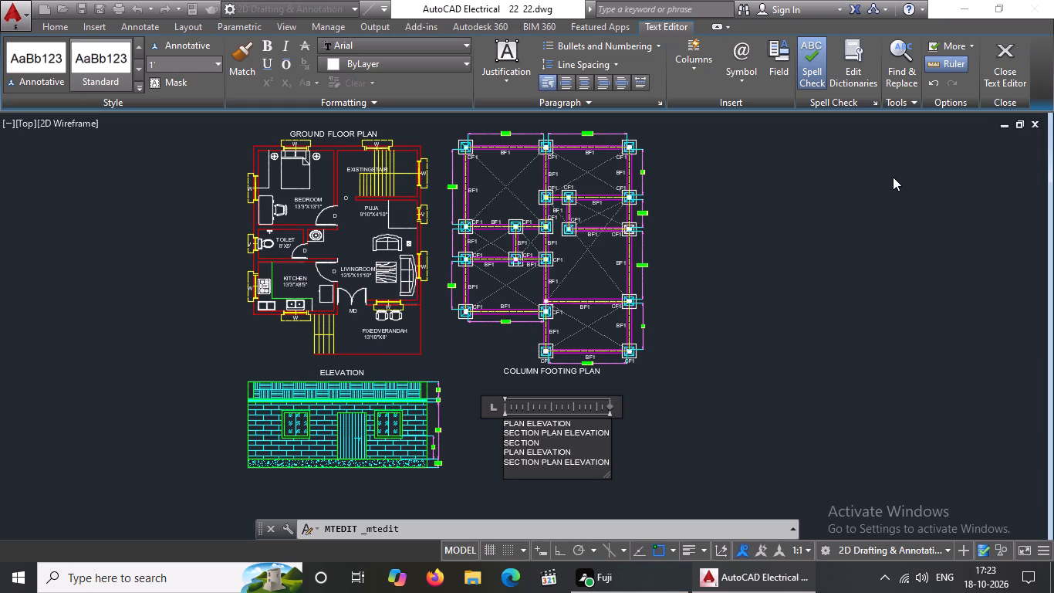
{"action": "type", "text": "SECTION"}
{"action": "key", "text": "space"}
{"action": "type", "text": "PL"}
{"action": "type", "text": "AN"}
{"action": "key", "text": "space"}
{"action": "type", "text": "ELE"}
{"action": "key", "text": "v"}
{"action": "type", "text": "ATION"}
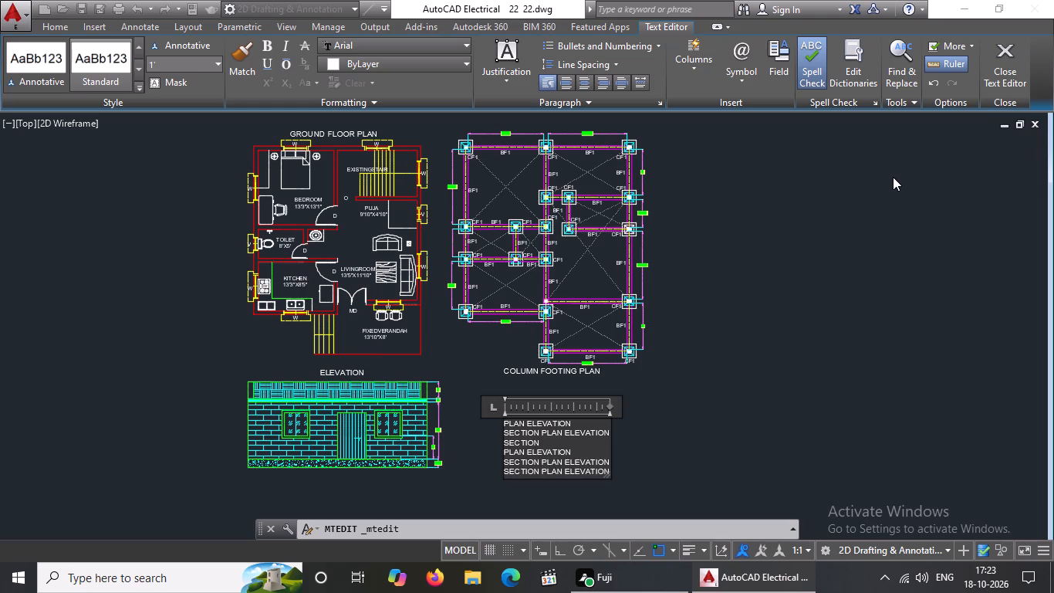
{"action": "key", "text": "space"}
{"action": "type", "text": "SECTION"}
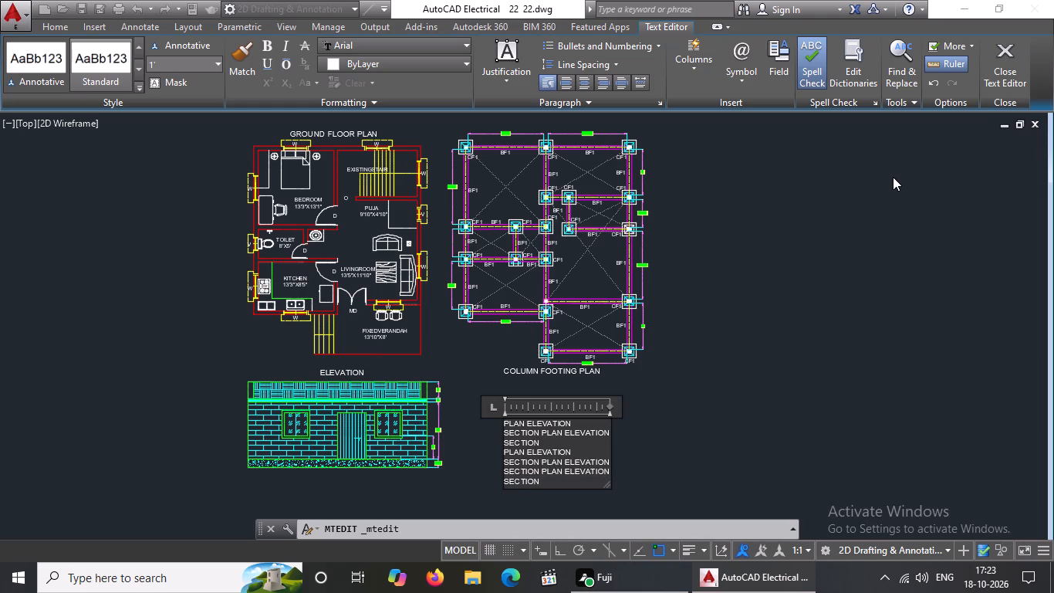
Delete the first "PLAN ELEVATION SECTION" phrase from the very beginning of the text note.
{"action": "key", "text": "Delete"}
{"action": "key", "text": "Delete"}
{"action": "key", "text": "Delete"}
{"action": "key", "text": "Up"}
{"action": "key", "text": "Left"}
{"action": "key", "text": "Left"}
{"action": "key", "text": "Left"}
{"action": "key", "text": "Left"}
{"action": "key", "text": "Left"}
{"action": "key", "text": "Left"}
{"action": "key", "text": "Left"}
{"action": "key", "text": "Left"}
{"action": "key", "text": "Left"}
{"action": "key", "text": "Left"}
{"action": "key", "text": "Left"}
{"action": "key", "text": "Left"}
{"action": "key", "text": "Left"}
{"action": "key", "text": "Left"}
{"action": "key", "text": "Left"}
{"action": "key", "text": "Left"}
{"action": "key", "text": "Left"}
{"action": "key", "text": "Left"}
{"action": "key", "text": "Left"}
{"action": "key", "text": "Left"}
{"action": "key", "text": "Left"}
{"action": "key", "text": "Left"}
{"action": "key", "text": "Left"}
{"action": "key", "text": "Left"}
{"action": "key", "text": "Left"}
{"action": "key", "text": "Left"}
{"action": "key", "text": "Left"}
{"action": "key", "text": "Left"}
{"action": "key", "text": "Left"}
{"action": "key", "text": "Left"}
{"action": "key", "text": "Left"}
{"action": "key", "text": "Left"}
{"action": "key", "text": "Left"}
{"action": "key", "text": "Left"}
{"action": "key", "text": "Left"}
{"action": "key", "text": "Left"}
{"action": "key", "text": "Left"}
{"action": "key", "text": "Left"}
{"action": "key", "text": "Left"}
{"action": "key", "text": "Left"}
{"action": "key", "text": "Left"}
{"action": "key", "text": "Left"}
{"action": "key", "text": "Left"}
{"action": "key", "text": "Left"}
{"action": "key", "text": "Left"}
{"action": "key", "text": "Left"}
{"action": "key", "text": "Left"}
{"action": "key", "text": "Left"}
{"action": "key", "text": "Left"}
{"action": "key", "text": "Left"}
{"action": "key", "text": "Left"}
{"action": "key", "text": "Left"}
{"action": "key", "text": "Left"}
{"action": "key", "text": "Left"}
{"action": "key", "text": "Left"}
{"action": "key", "text": "Left"}
{"action": "key", "text": "Left"}
{"action": "key", "text": "Left"}
{"action": "key", "text": "Left"}
{"action": "key", "text": "Left"}
{"action": "key", "text": "Left"}
{"action": "key", "text": "Left"}
{"action": "key", "text": "Left"}
{"action": "key", "text": "Left"}
{"action": "key", "text": "Left"}
{"action": "key", "text": "Left"}
{"action": "key", "text": "Left"}
{"action": "key", "text": "Left"}
{"action": "key", "text": "Left"}
{"action": "key", "text": "Left"}
{"action": "key", "text": "Left"}
{"action": "key", "text": "Left"}
{"action": "key", "text": "Left"}
{"action": "key", "text": "Left"}
{"action": "key", "text": "Left"}
{"action": "key", "text": "Left"}
{"action": "key", "text": "Left"}
{"action": "key", "text": "Left"}
{"action": "key", "text": "Left"}
{"action": "key", "text": "Left"}
{"action": "key", "text": "Left"}
{"action": "key", "text": "Left"}
{"action": "key", "text": "Left"}
{"action": "key", "text": "Left"}
{"action": "key", "text": "Left"}
{"action": "key", "text": "Left"}
{"action": "key", "text": "Left"}
{"action": "key", "text": "Left"}
{"action": "key", "text": "Left"}
{"action": "key", "text": "Left"}
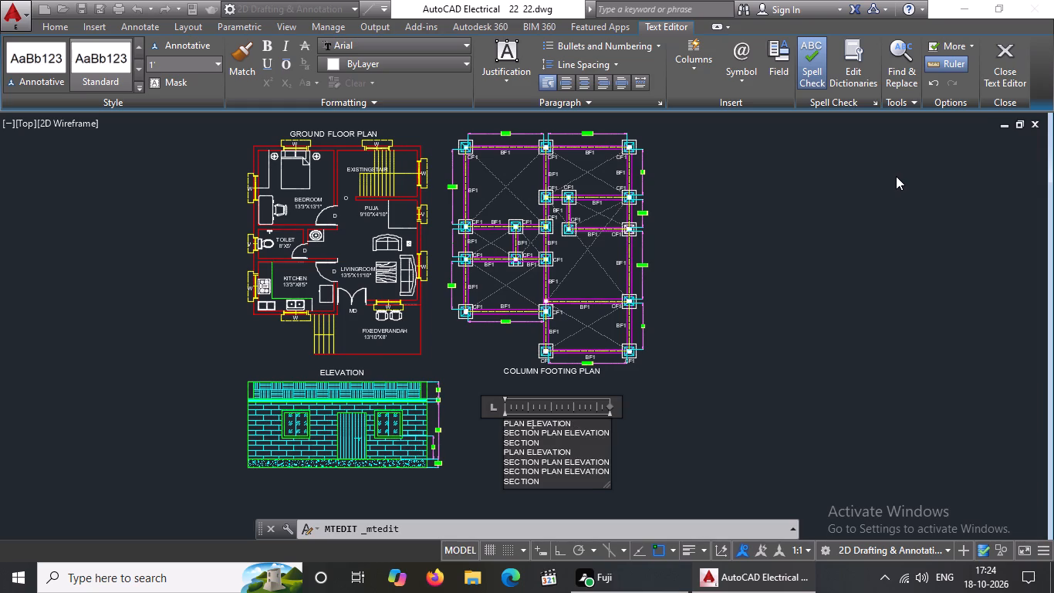
{"action": "key", "text": "Left"}
{"action": "key", "text": "Left"}
{"action": "key", "text": "Left"}
{"action": "key", "text": "Left"}
{"action": "key", "text": "Left"}
{"action": "key", "text": "Left"}
{"action": "key", "text": "Left"}
{"action": "key", "text": "Left"}
{"action": "key", "text": "Left"}
{"action": "key", "text": "Delete"}
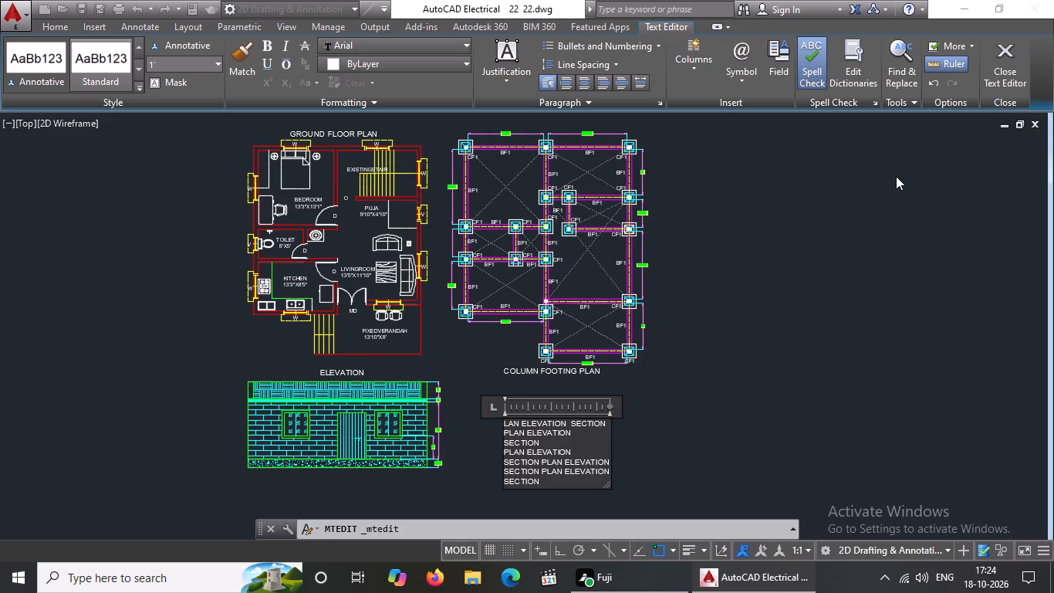
{"action": "key", "text": "Delete"}
{"action": "key", "text": "Delete"}
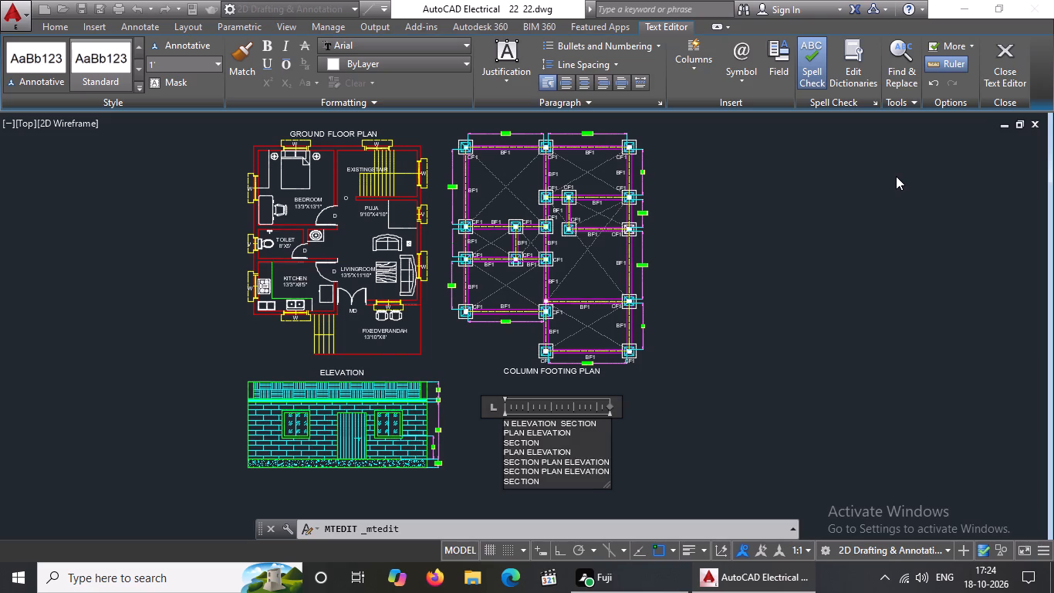
{"action": "key", "text": "Delete"}
{"action": "key", "text": "Delete"}
{"action": "key", "text": "Delete"}
{"action": "key", "text": "Delete"}
{"action": "key", "text": "Delete"}
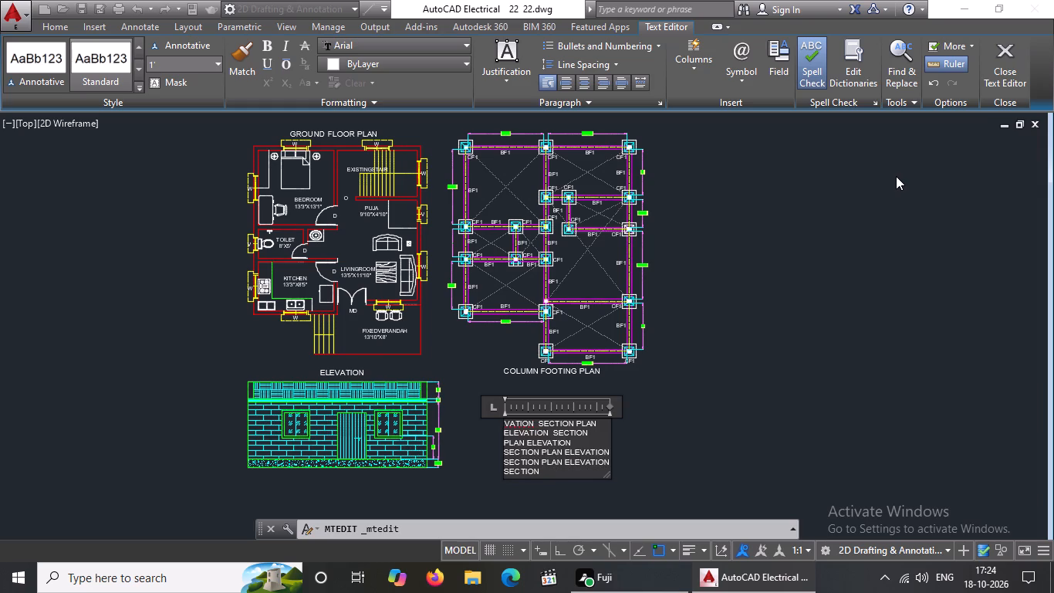
{"action": "key", "text": "Delete"}
{"action": "key", "text": "Delete"}
{"action": "key", "text": "Delete"}
{"action": "key", "text": "Delete"}
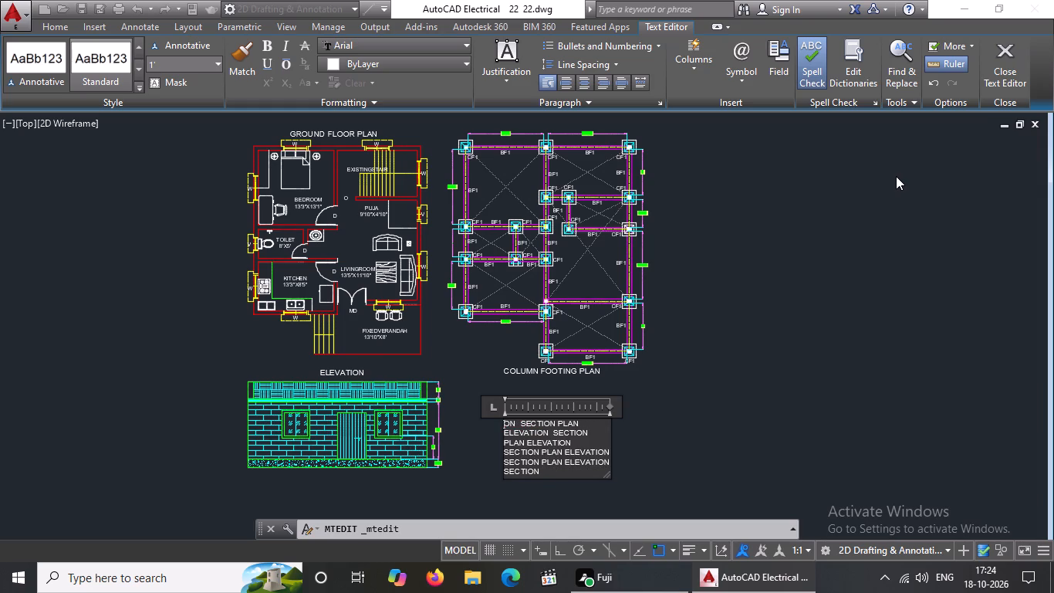
{"action": "key", "text": "Delete"}
{"action": "key", "text": "Delete"}
{"action": "key", "text": "Delete"}
{"action": "key", "text": "Delete"}
{"action": "key", "text": "Delete"}
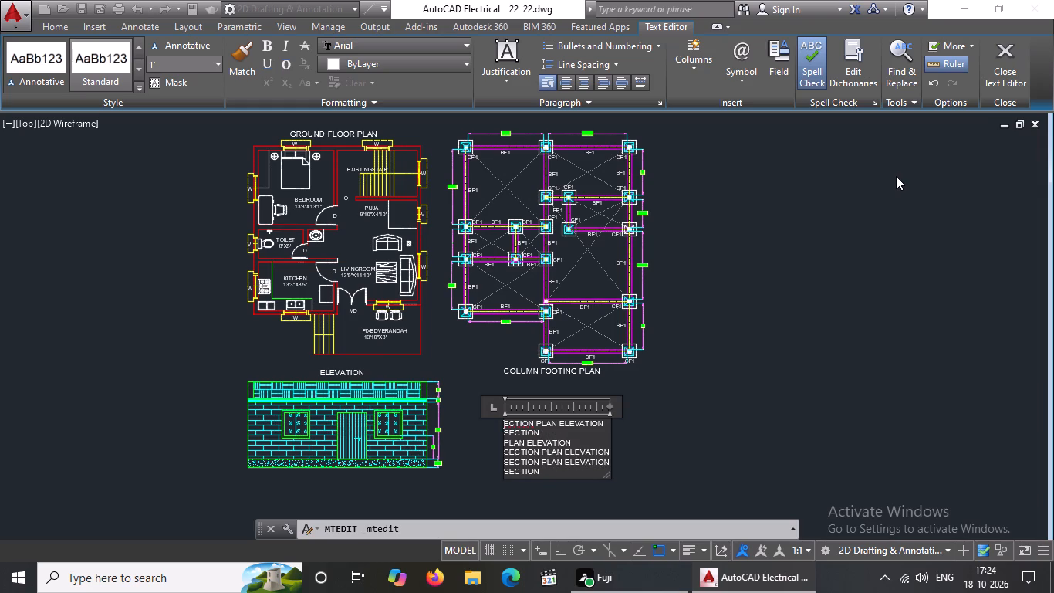
{"action": "key", "text": "Delete"}
{"action": "key", "text": "Delete"}
{"action": "key", "text": "Delete"}
{"action": "key", "text": "Delete"}
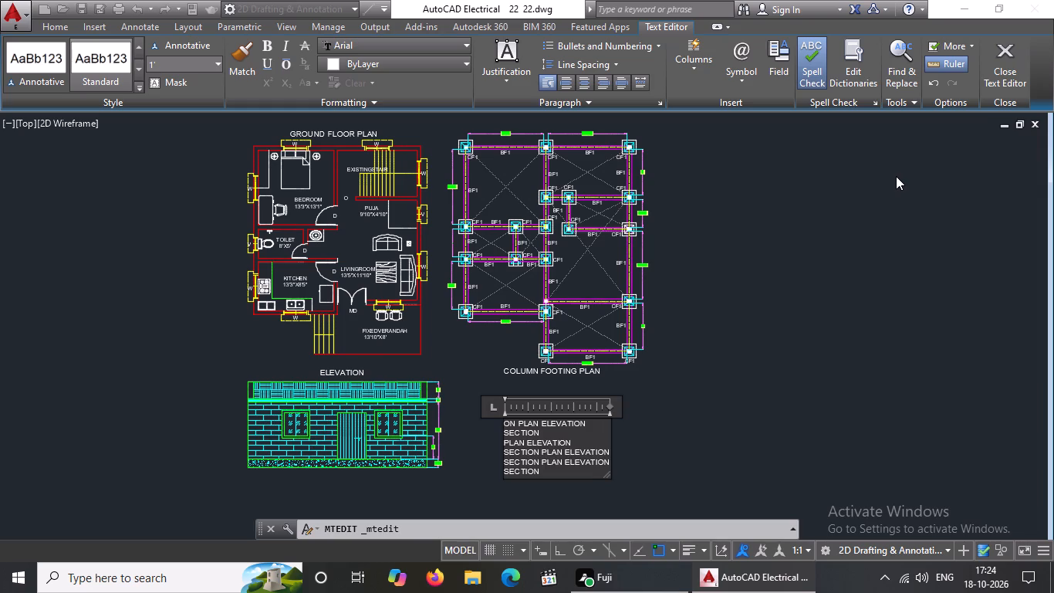
{"action": "key", "text": "Delete"}
{"action": "key", "text": "Delete"}
{"action": "key", "text": "Delete"}
Delete the opening "PLAN ELEVATION SECTION" paragraph from the text note, including the line break after it.
{"action": "key", "text": "Delete"}
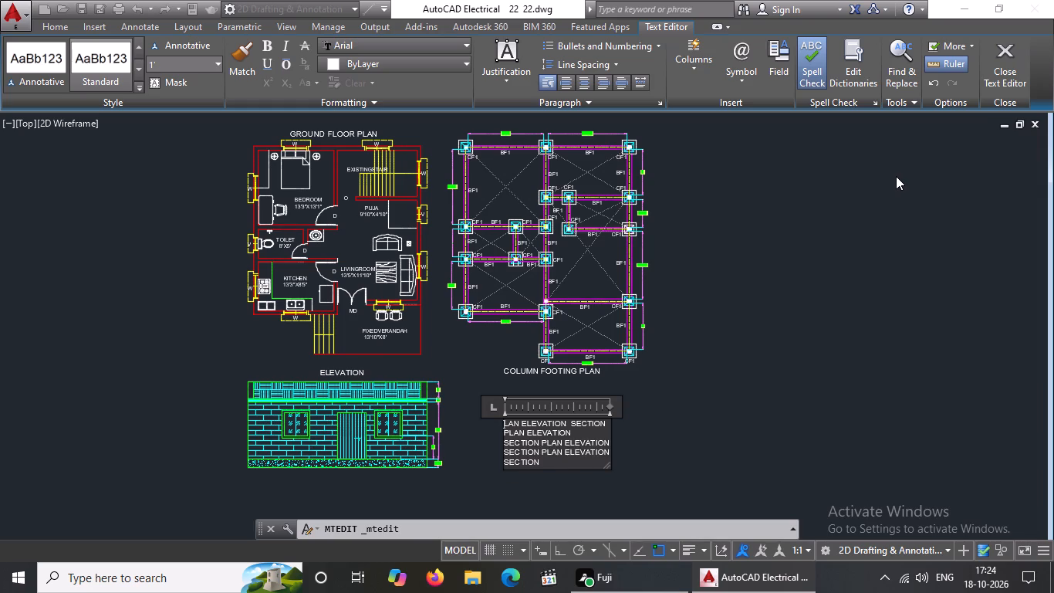
{"action": "key", "text": "Delete"}
{"action": "key", "text": "Delete"}
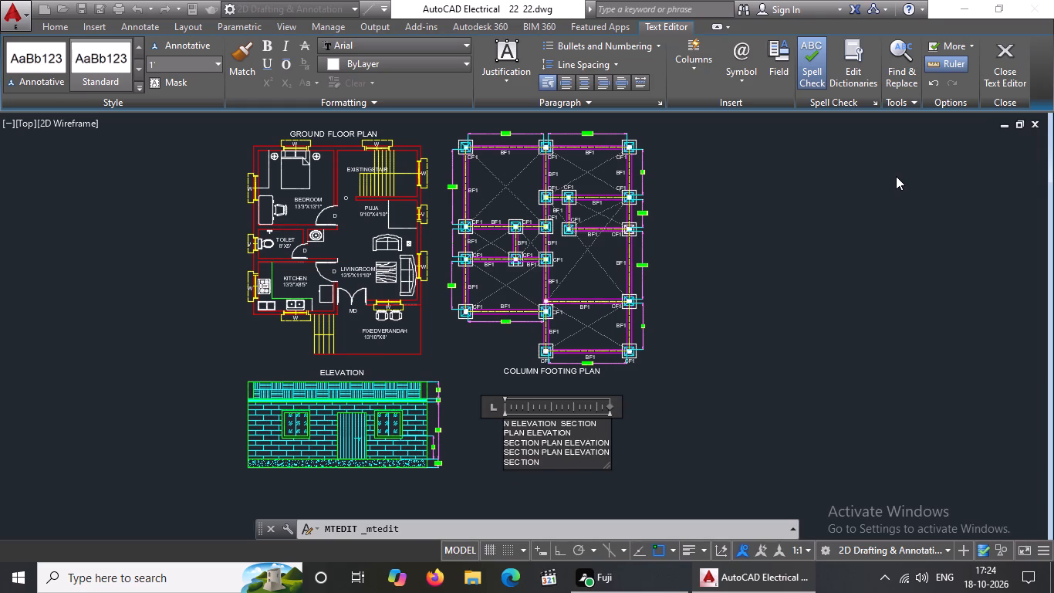
{"action": "key", "text": "Delete"}
{"action": "key", "text": "Delete"}
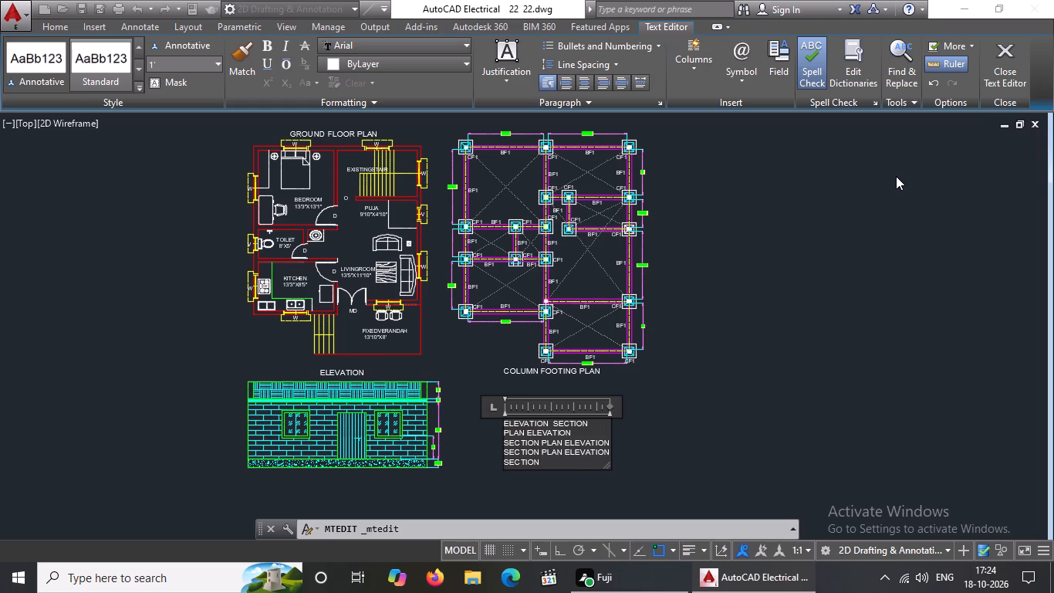
{"action": "key", "text": "Delete"}
{"action": "key", "text": "Delete"}
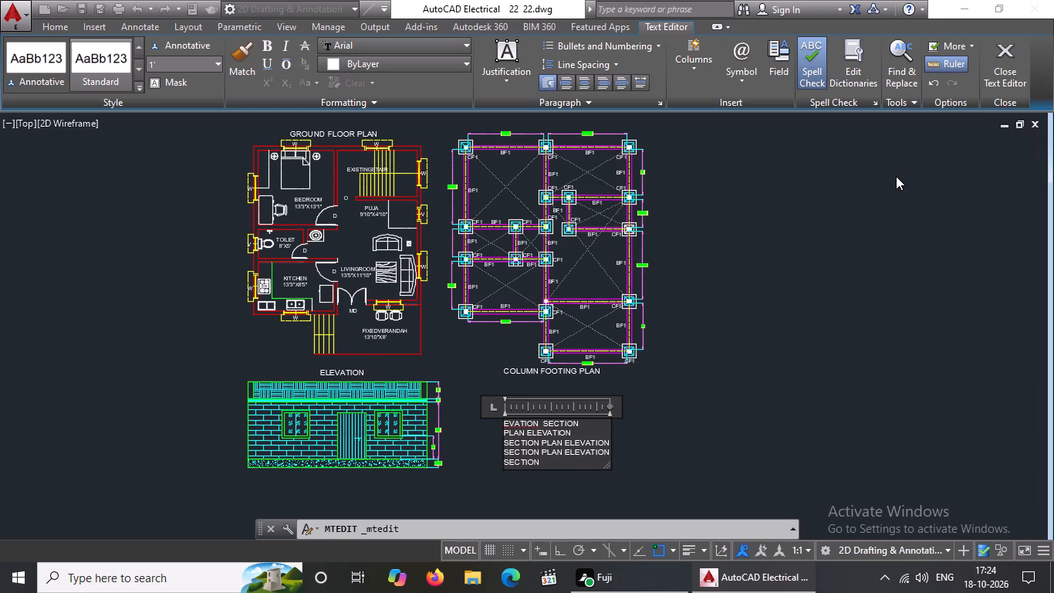
{"action": "key", "text": "Delete"}
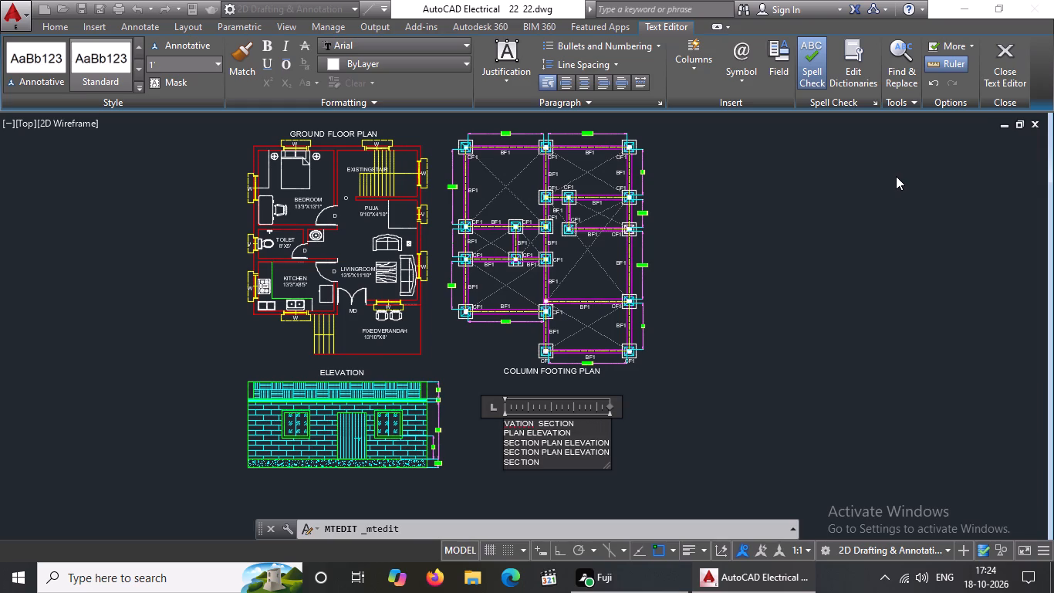
{"action": "key", "text": "Delete"}
{"action": "key", "text": "Delete"}
{"action": "key", "text": "Delete"}
{"action": "key", "text": "Delete"}
{"action": "key", "text": "Delete"}
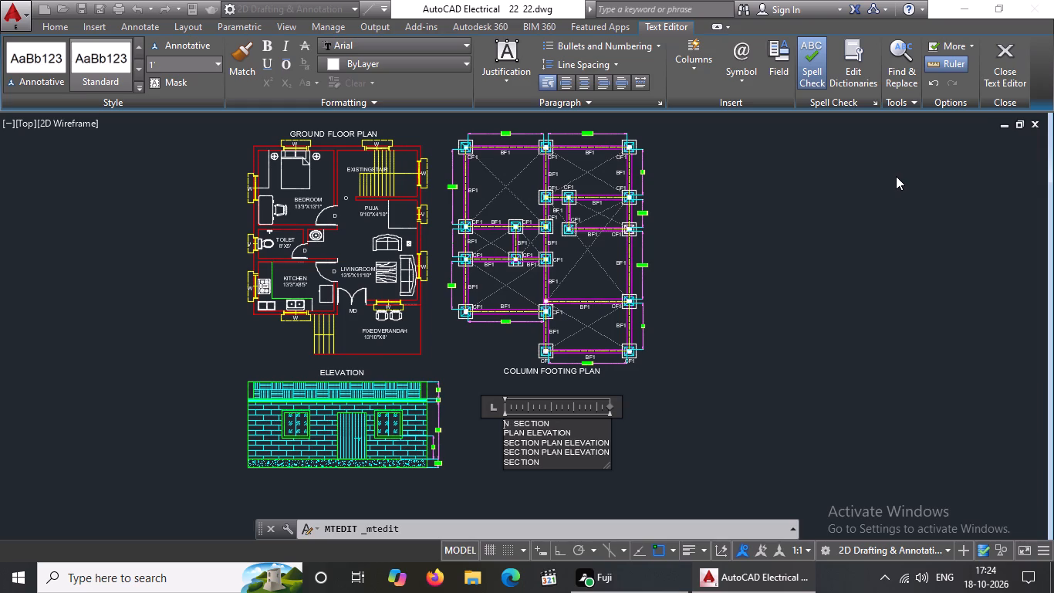
{"action": "key", "text": "Delete"}
{"action": "key", "text": "Delete"}
{"action": "key", "text": "Delete"}
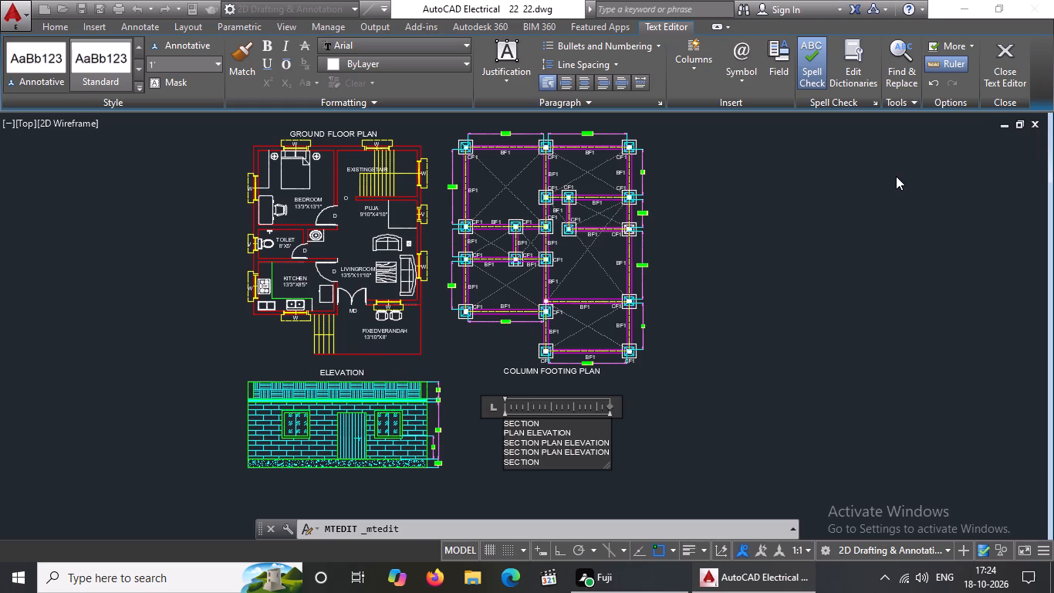
{"action": "key", "text": "Delete"}
{"action": "key", "text": "Delete"}
{"action": "key", "text": "Delete"}
{"action": "key", "text": "Delete"}
{"action": "key", "text": "Delete"}
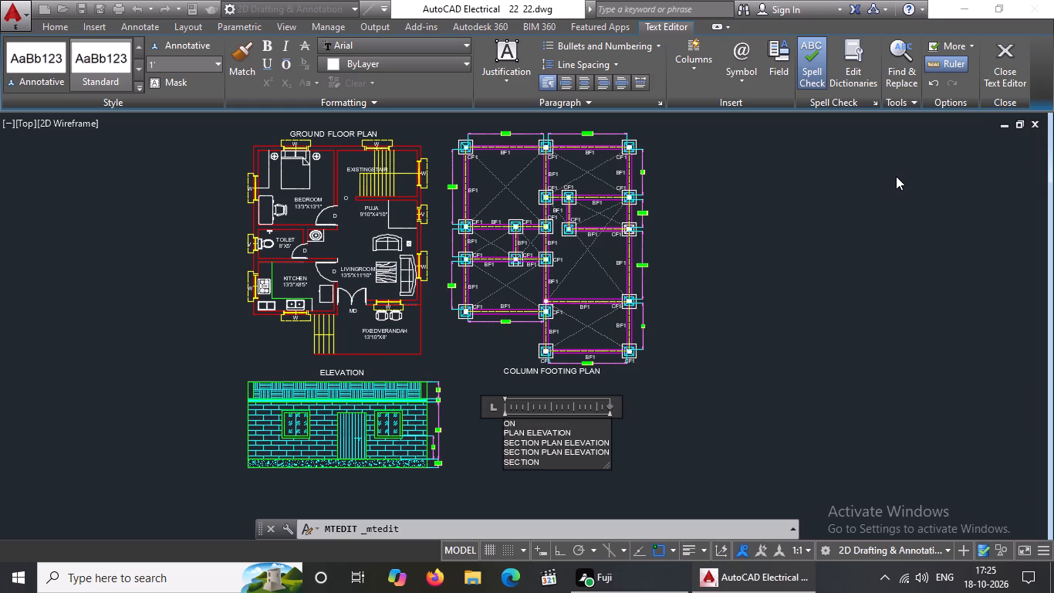
{"action": "key", "text": "Delete"}
{"action": "key", "text": "Delete"}
{"action": "key", "text": "Delete"}
Delete the leading "PLAN ELEVATION SECTION" phrase from the start of the remaining text note.
{"action": "key", "text": "Delete"}
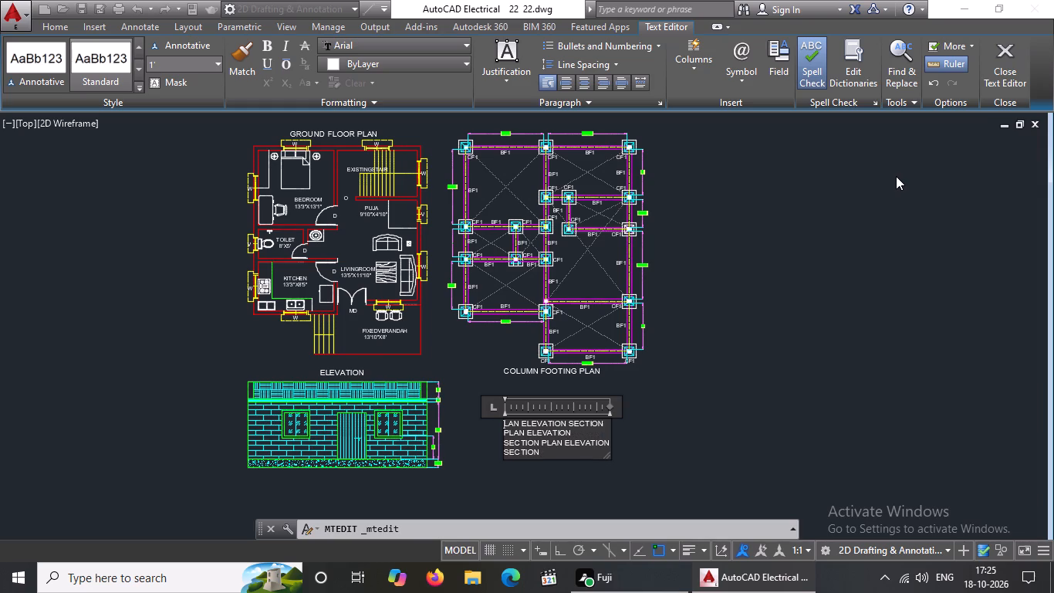
{"action": "key", "text": "Delete"}
{"action": "key", "text": "Delete"}
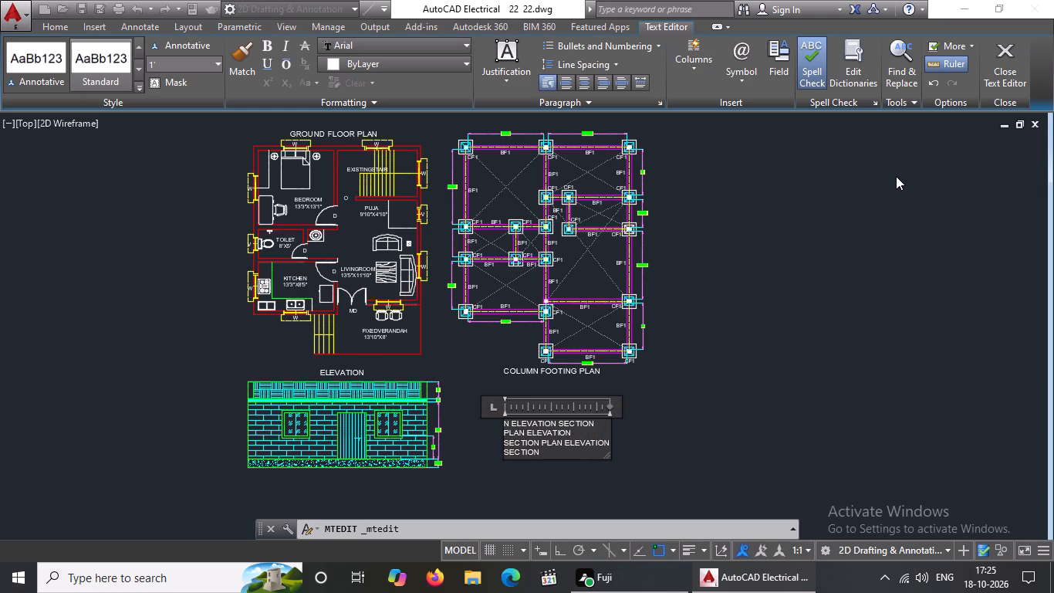
{"action": "key", "text": "Delete"}
{"action": "key", "text": "Delete"}
{"action": "key", "text": "Delete"}
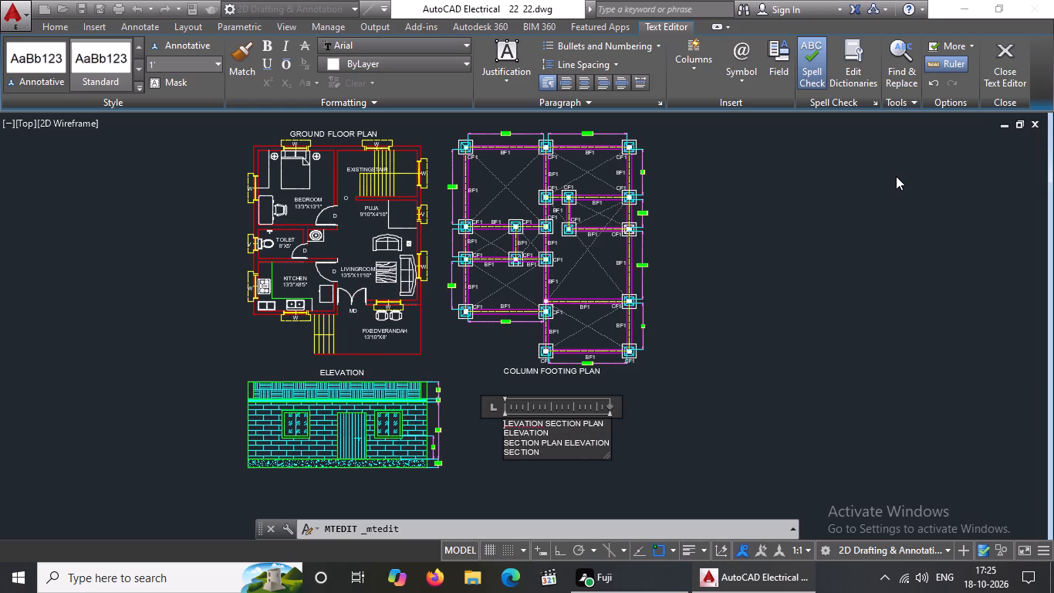
{"action": "key", "text": "Delete"}
{"action": "key", "text": "Delete"}
{"action": "key", "text": "Delete"}
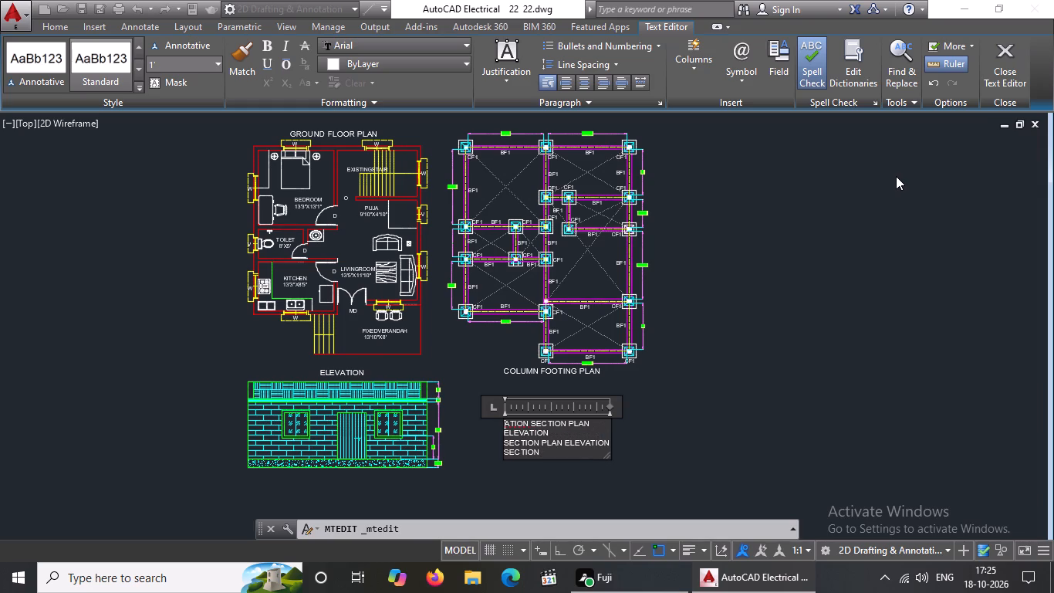
{"action": "key", "text": "Delete"}
{"action": "key", "text": "Delete"}
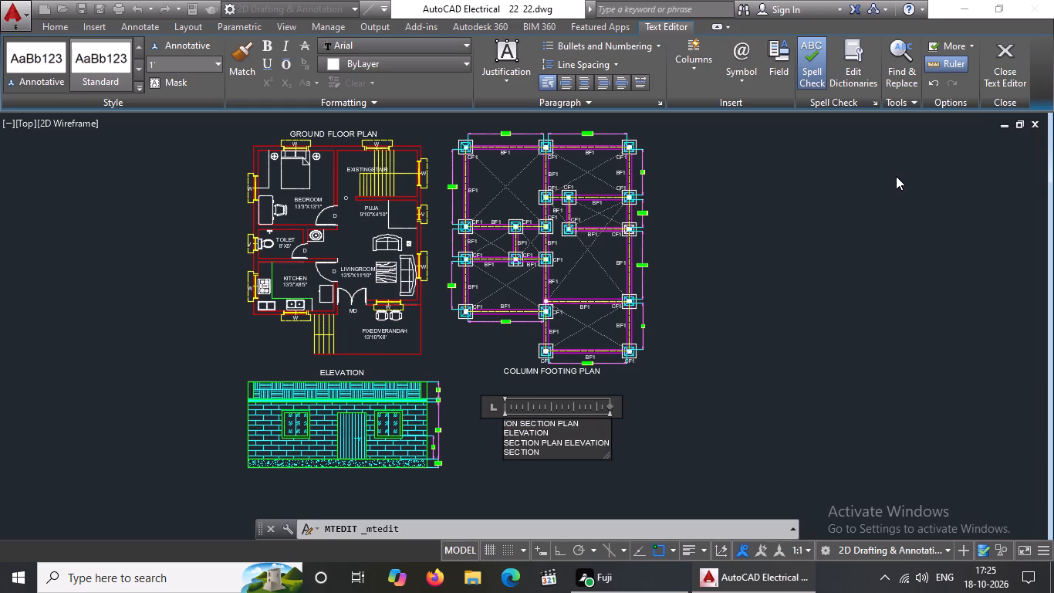
{"action": "key", "text": "Delete"}
{"action": "key", "text": "Delete"}
{"action": "key", "text": "Delete"}
{"action": "key", "text": "Delete"}
{"action": "key", "text": "Delete"}
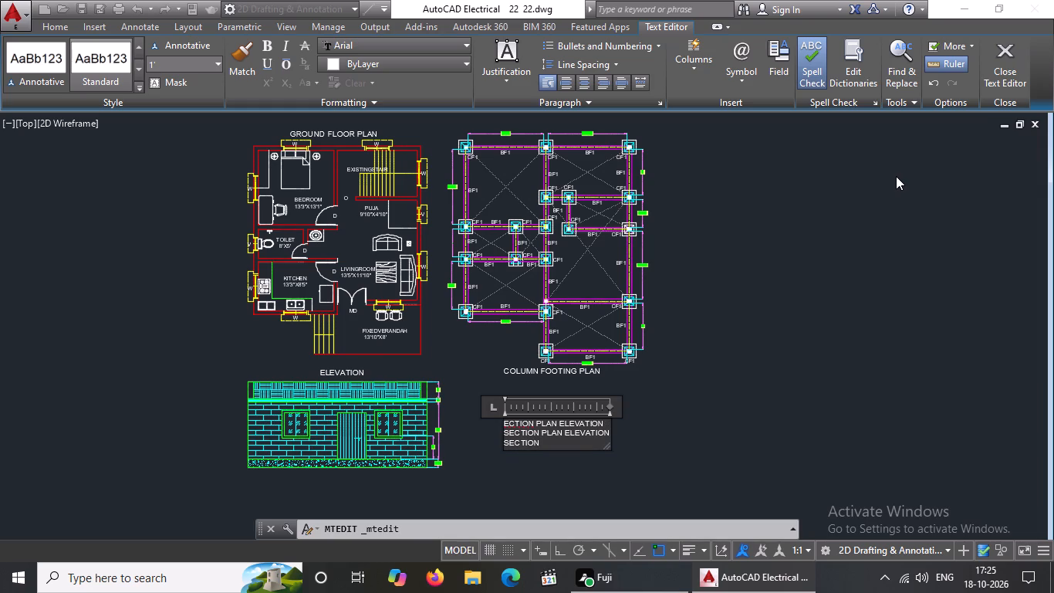
{"action": "key", "text": "Delete"}
{"action": "key", "text": "Delete"}
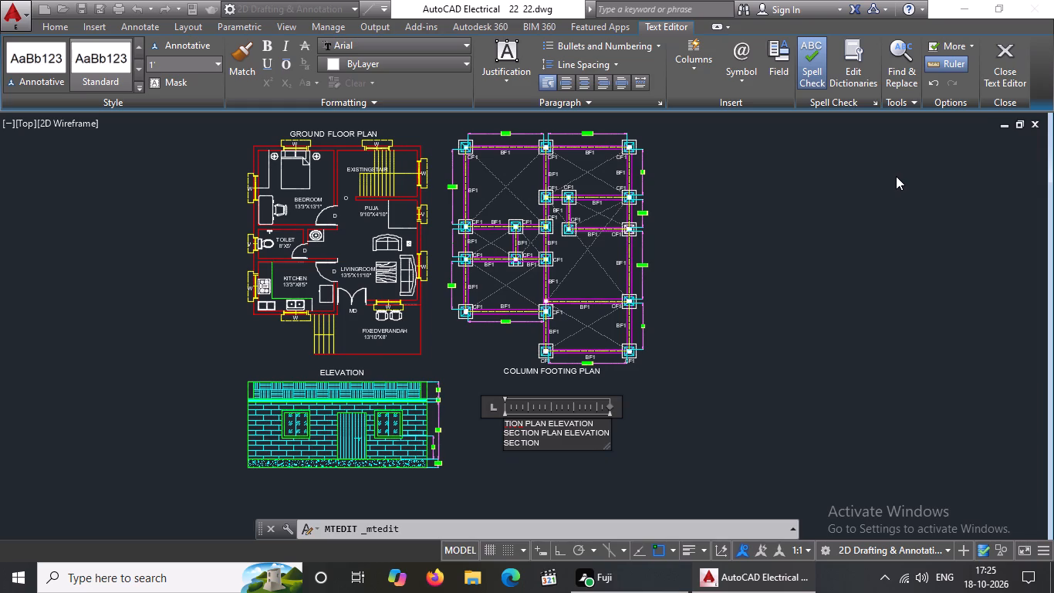
{"action": "key", "text": "Delete"}
{"action": "key", "text": "Delete"}
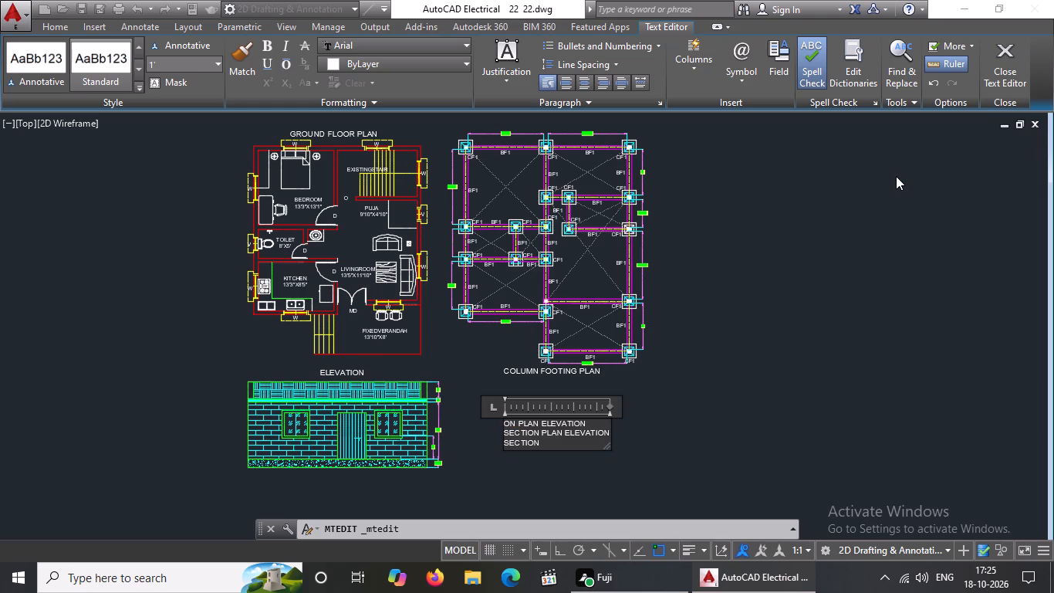
{"action": "key", "text": "Delete"}
{"action": "key", "text": "Delete"}
Delete the "PLAN ELEVATION" left in the note's first paragraph together with its line break.
{"action": "key", "text": "Delete"}
{"action": "key", "text": "Delete"}
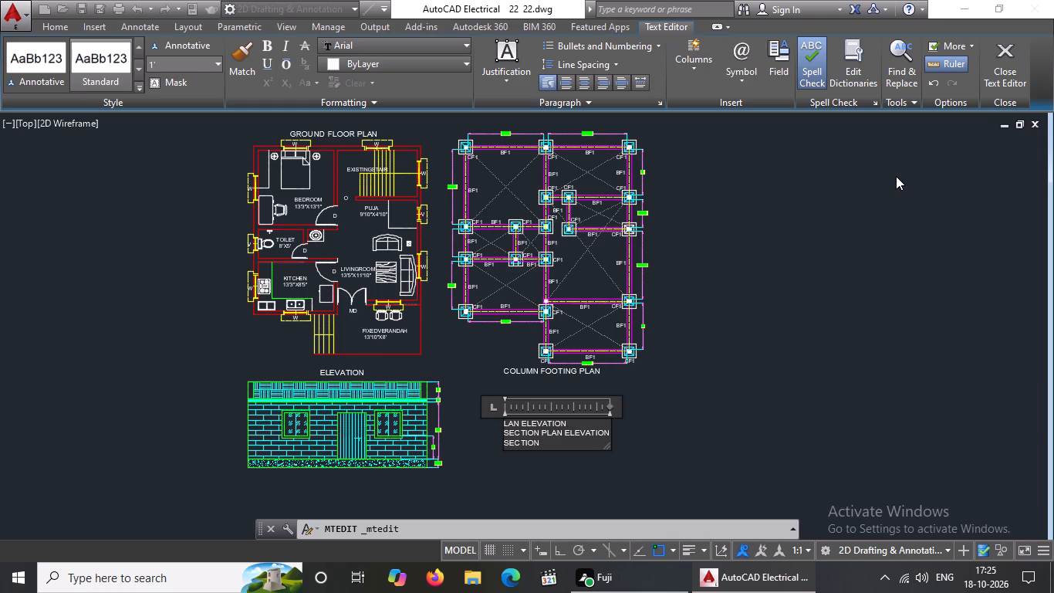
{"action": "key", "text": "Delete"}
{"action": "key", "text": "Delete"}
{"action": "key", "text": "Delete"}
{"action": "key", "text": "Delete"}
{"action": "key", "text": "Delete"}
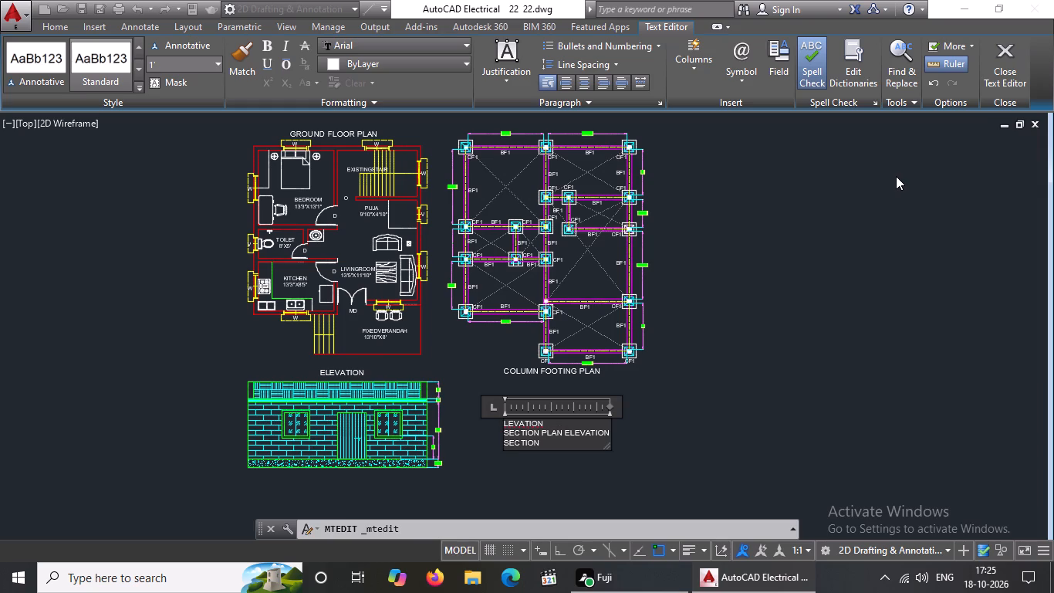
{"action": "key", "text": "Delete"}
{"action": "key", "text": "Delete"}
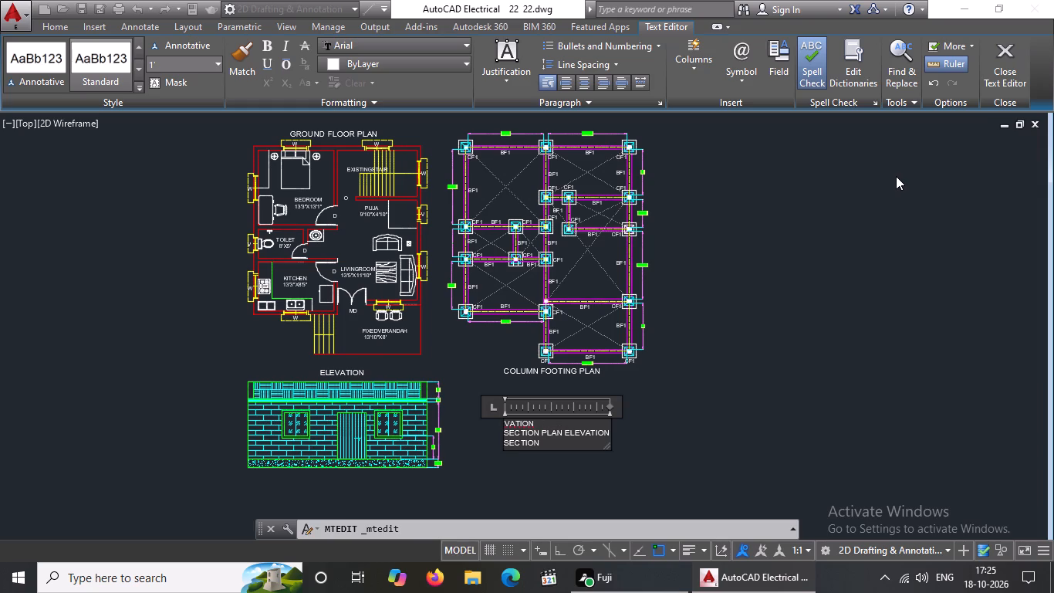
{"action": "key", "text": "Delete"}
{"action": "key", "text": "Delete"}
{"action": "key", "text": "Delete"}
{"action": "key", "text": "Delete"}
{"action": "key", "text": "Delete"}
{"action": "key", "text": "Delete"}
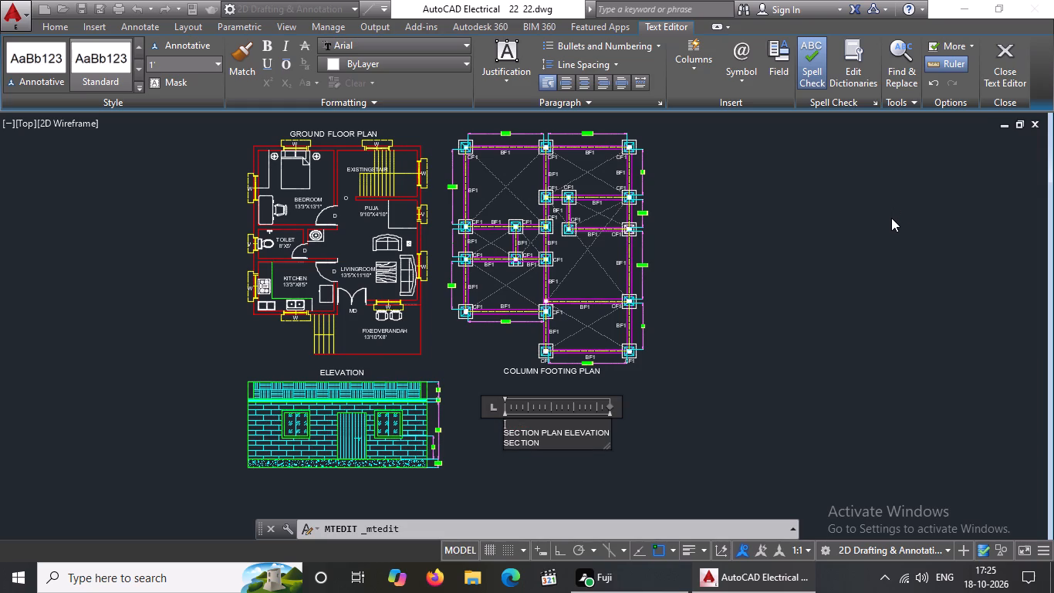
{"action": "key", "text": "Delete"}
Delete the word "SECTION" from the start of the note's last paragraph.
{"action": "key", "text": "Delete"}
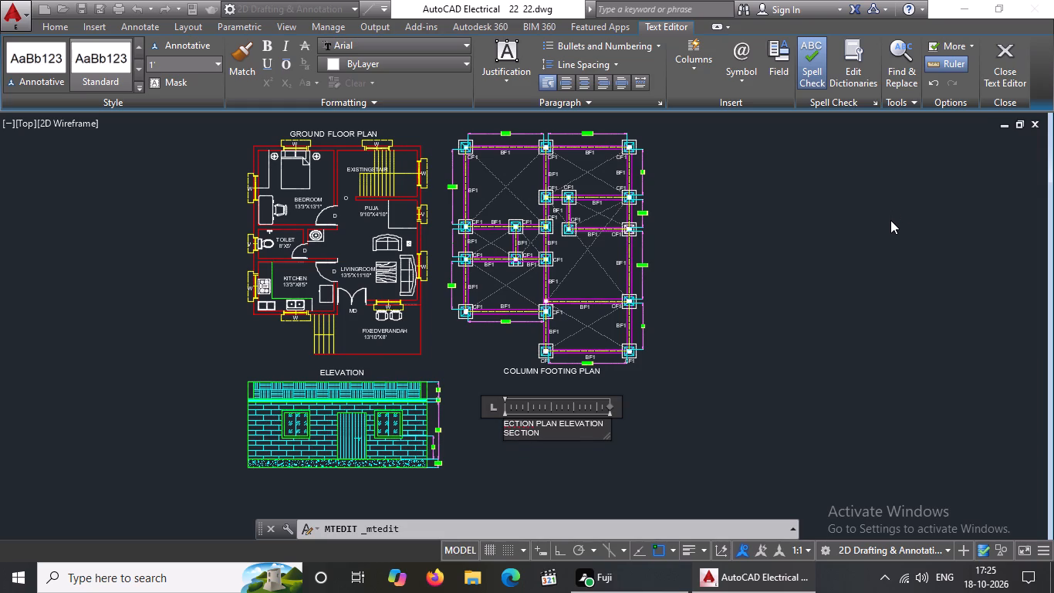
{"action": "key", "text": "Delete"}
{"action": "key", "text": "Delete"}
{"action": "key", "text": "Delete"}
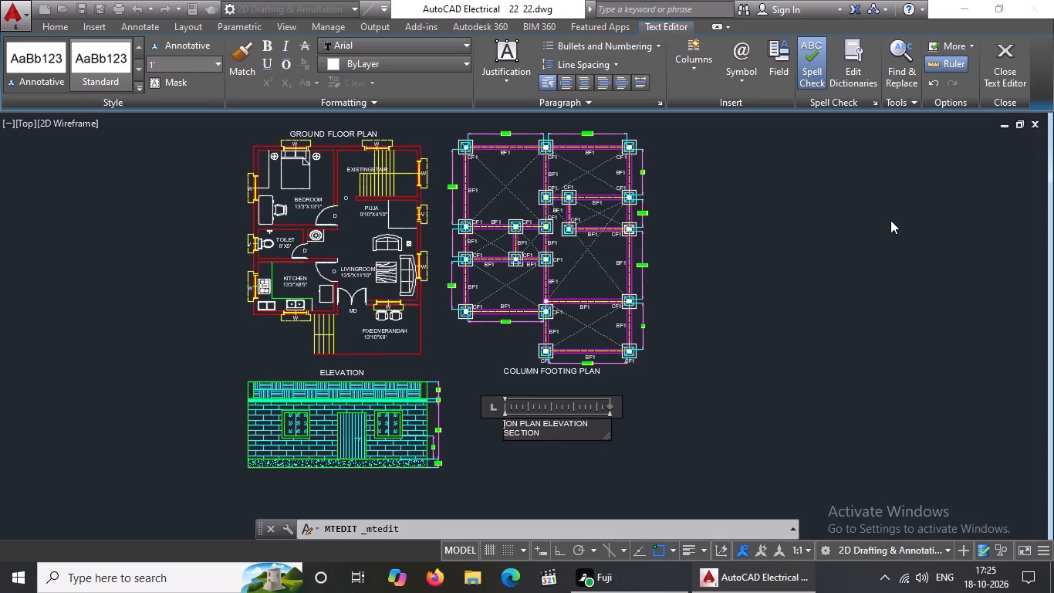
{"action": "key", "text": "Delete"}
{"action": "key", "text": "Delete"}
{"action": "key", "text": "Delete"}
Delete all the remaining "PLAN ELEVATION SECTION" text from the note and close the text editor.
{"action": "key", "text": "Delete"}
{"action": "key", "text": "Delete"}
{"action": "key", "text": "Delete"}
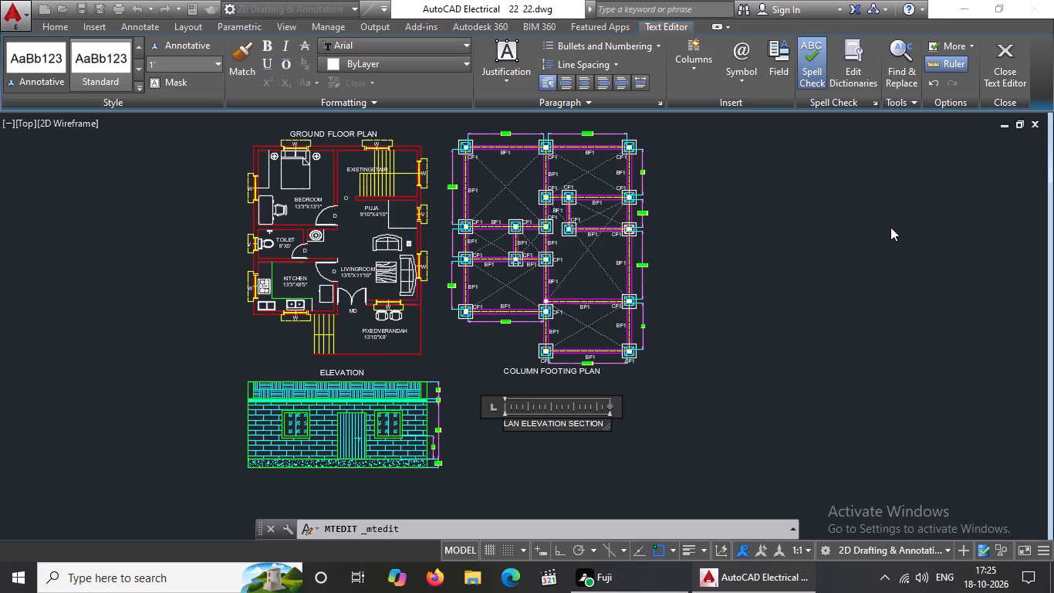
{"action": "key", "text": "Delete"}
{"action": "key", "text": "Delete"}
{"action": "key", "text": "Delete"}
{"action": "key", "text": "Delete"}
{"action": "key", "text": "Delete"}
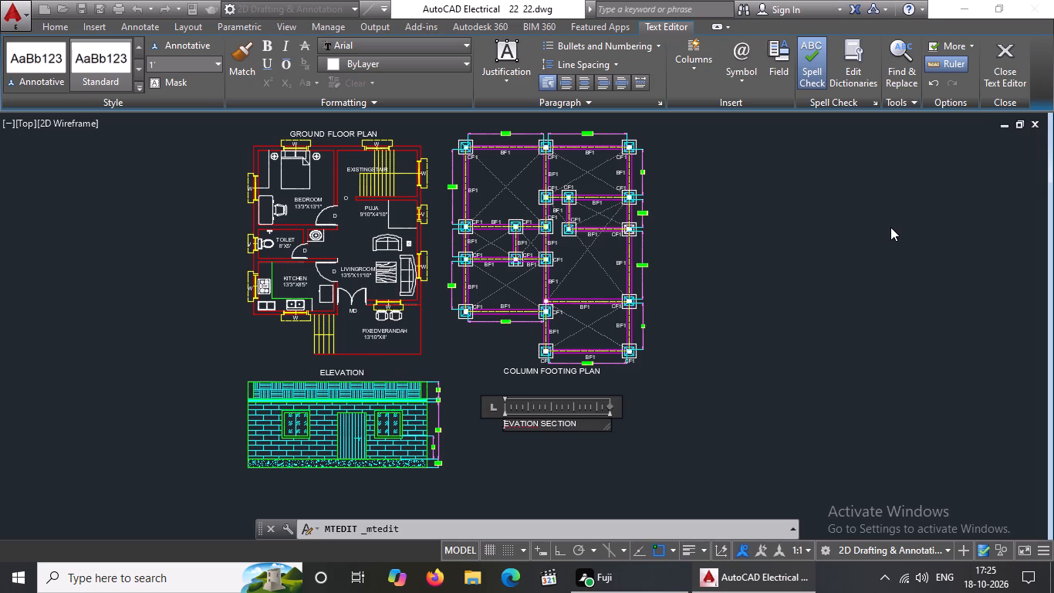
{"action": "key", "text": "Delete"}
{"action": "key", "text": "Delete"}
{"action": "key", "text": "Delete"}
{"action": "key", "text": "Delete"}
{"action": "key", "text": "Delete"}
{"action": "key", "text": "Delete"}
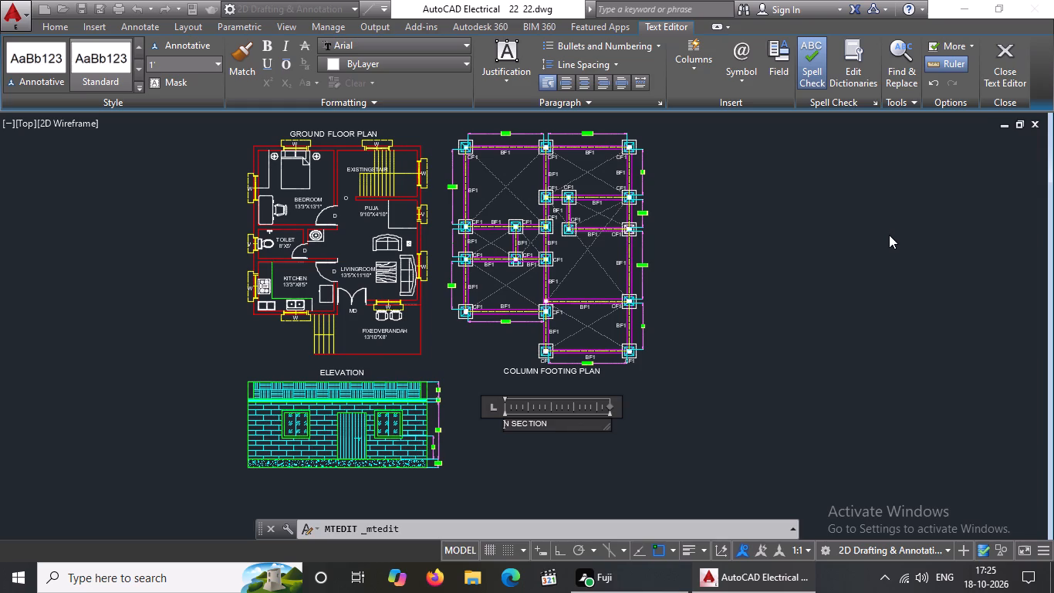
{"action": "key", "text": "Delete"}
{"action": "key", "text": "Delete"}
{"action": "key", "text": "Delete"}
{"action": "key", "text": "Delete"}
{"action": "key", "text": "Delete"}
{"action": "key", "text": "Delete"}
{"action": "key", "text": "Delete"}
{"action": "key", "text": "Delete"}
{"action": "key", "text": "Delete"}
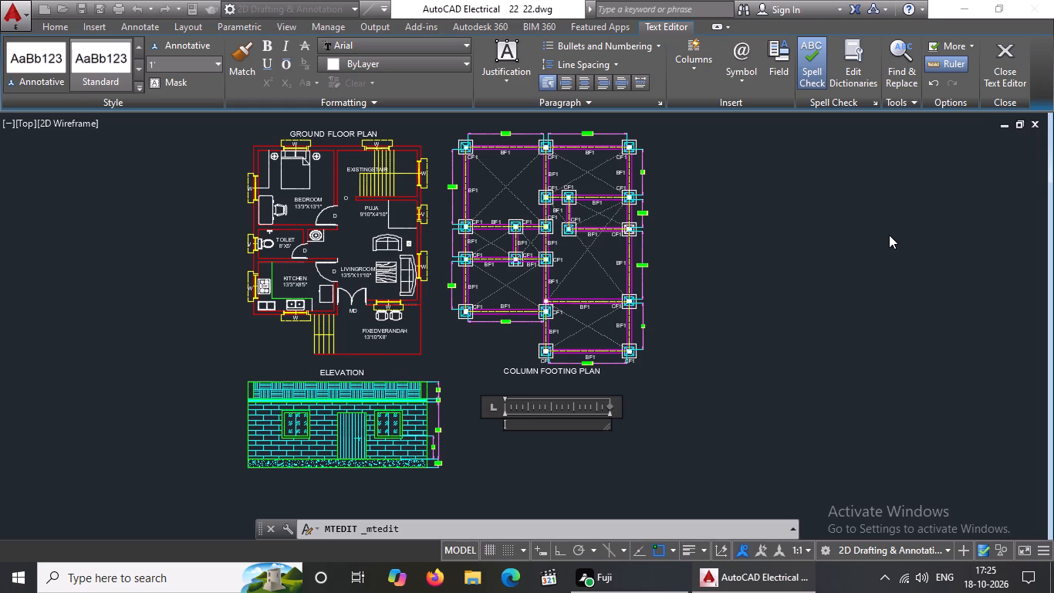
{"action": "key", "text": "Delete"}
{"action": "key", "text": "Delete"}
{"action": "key", "text": "Delete"}
{"action": "key", "text": "Delete"}
{"action": "key", "text": "Delete"}
{"action": "key", "text": "Delete"}
{"action": "key", "text": "Delete"}
{"action": "key", "text": "Delete"}
{"action": "key", "text": "Delete"}
{"action": "key", "text": "Delete"}
{"action": "key", "text": "Delete"}
{"action": "key", "text": "Delete"}
{"action": "key", "text": "Delete"}
{"action": "key", "text": "Delete"}
{"action": "key", "text": "Delete"}
{"action": "key", "text": "Delete"}
{"action": "key", "text": "Delete"}
{"action": "key", "text": "Delete"}
{"action": "key", "text": "Delete"}
{"action": "key", "text": "Delete"}
{"action": "key", "text": "Delete"}
{"action": "key", "text": "Delete"}
{"action": "key", "text": "Delete"}
{"action": "key", "text": "Delete"}
{"action": "key", "text": "Delete"}
{"action": "key", "text": "Delete"}
{"action": "key", "text": "Delete"}
{"action": "left_click", "coordinate": [1015, 88]}
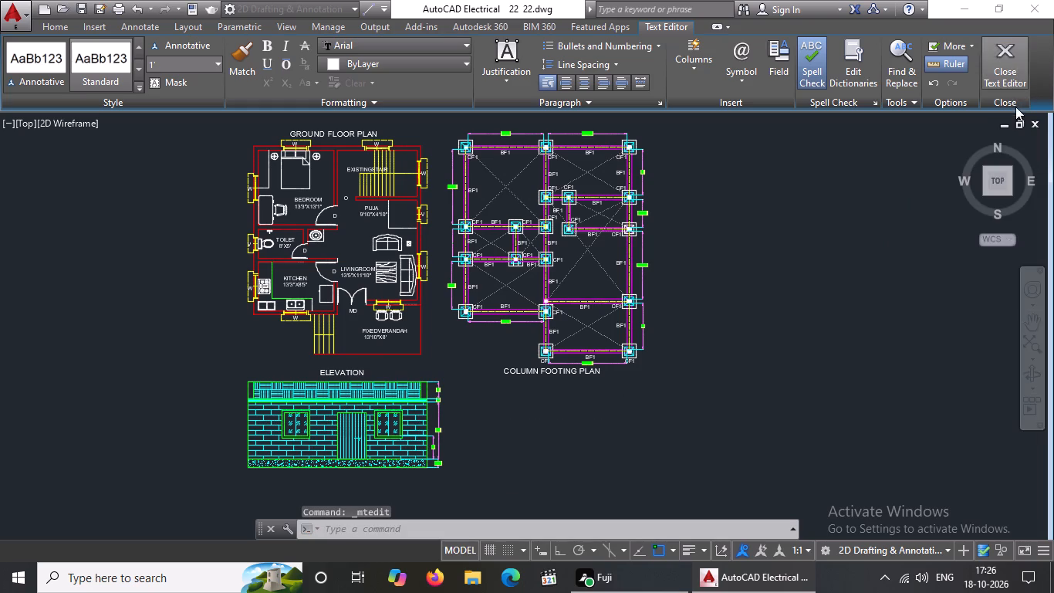
Erase the duplicate "COLUMN FOOTING PLAN" label located beneath the original title of the column footing plan.
{"action": "left_click", "coordinate": [522, 422]}
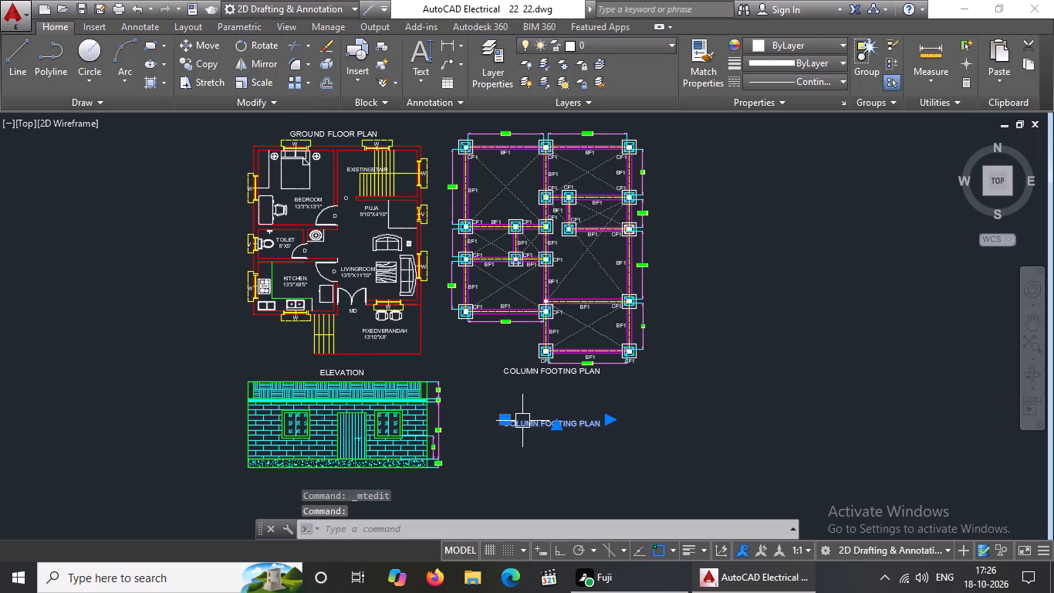
{"action": "key", "text": "Delete"}
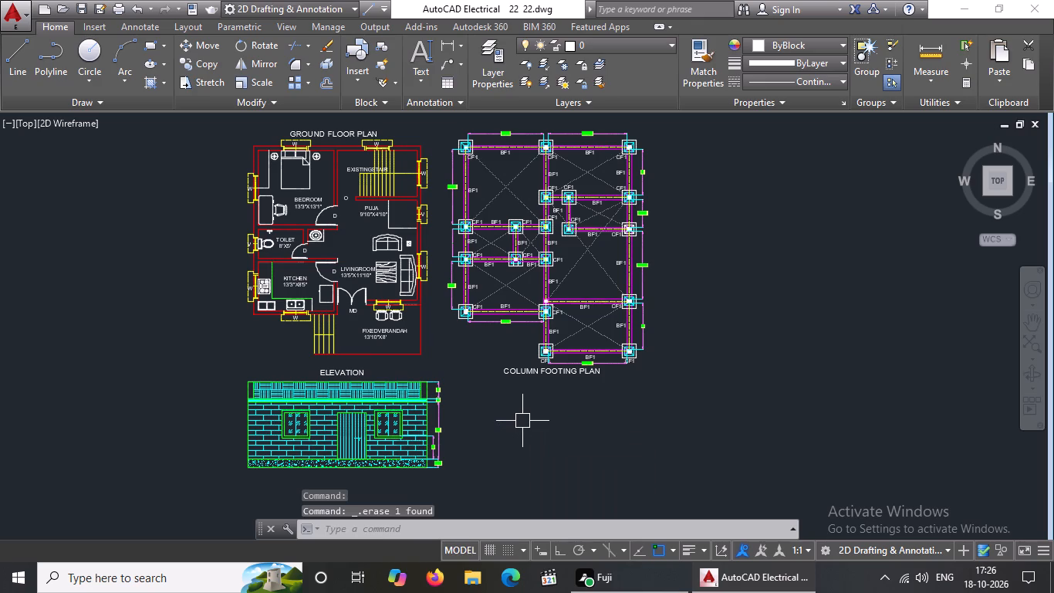
Save the drawing as 22 22.dwg in the Nayana folder on the desktop, in AutoCAD 2013 Drawing format.
{"action": "middle_click_drag", "start_coordinate": [522, 421], "coordinate": [518, 485]}
{"action": "middle_click_drag", "start_coordinate": [535, 468], "coordinate": [571, 416]}
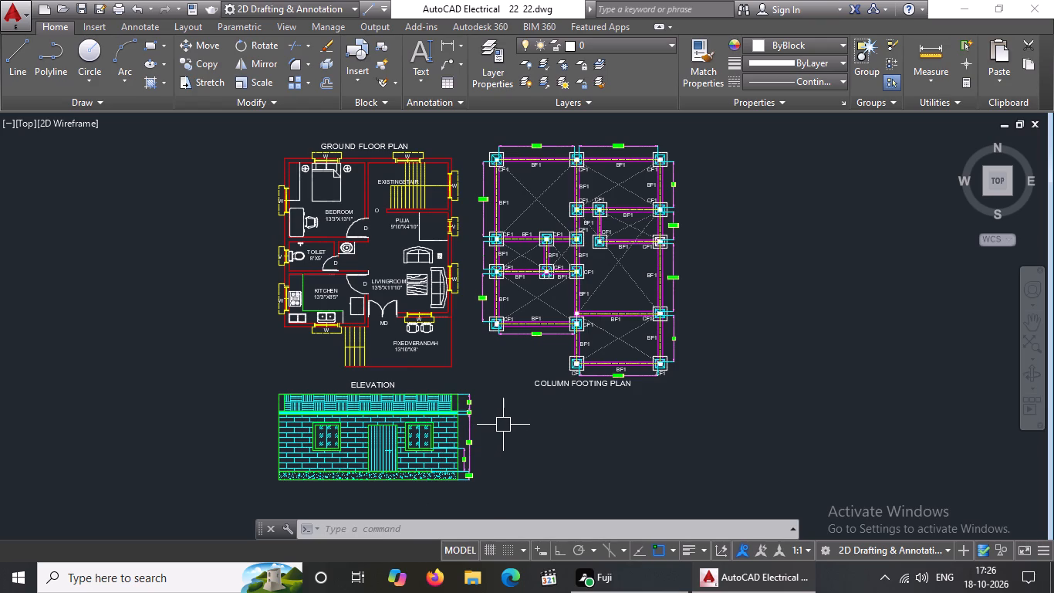
{"action": "middle_click_drag", "start_coordinate": [505, 426], "coordinate": [523, 426]}
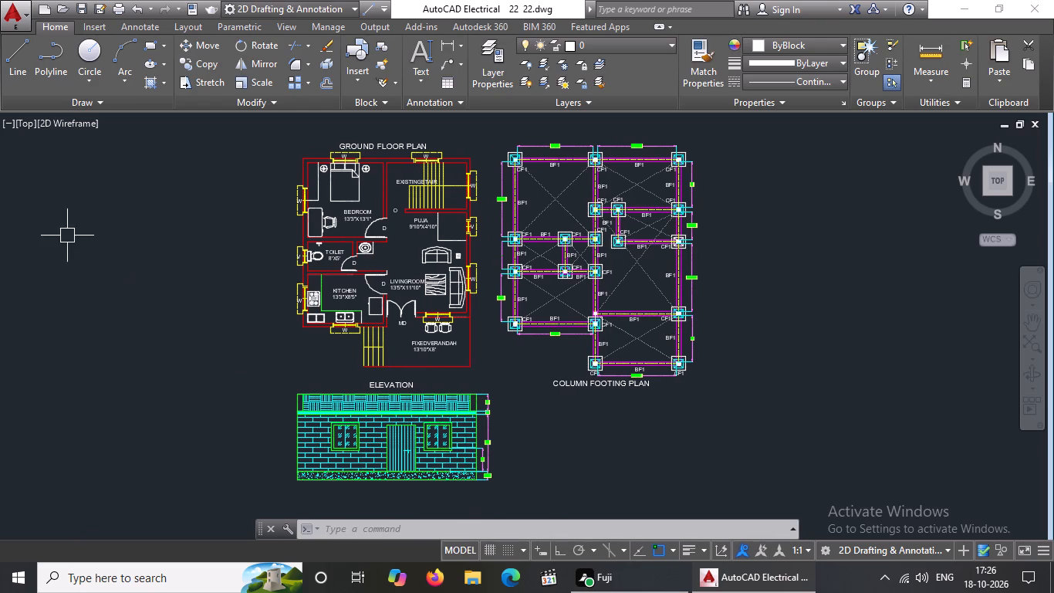
{"action": "left_click", "coordinate": [17, 9]}
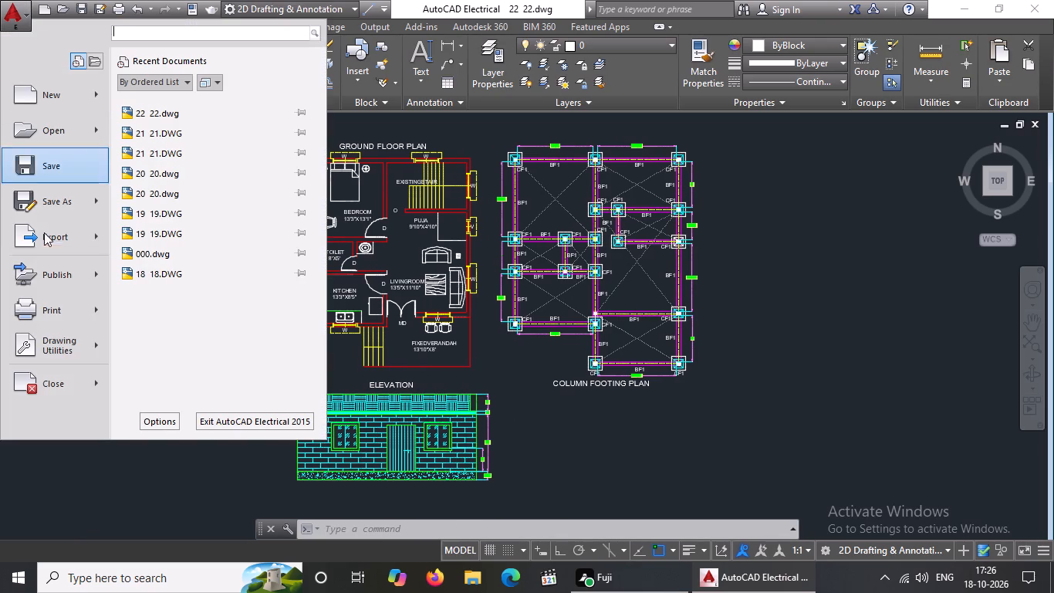
{"action": "left_click", "coordinate": [105, 203]}
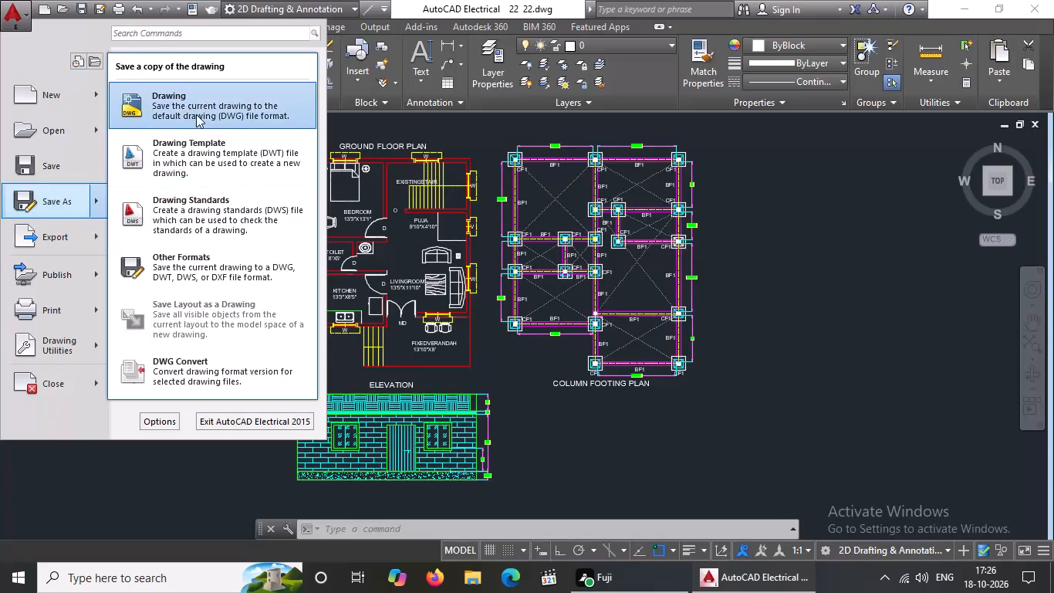
{"action": "left_click", "coordinate": [196, 112]}
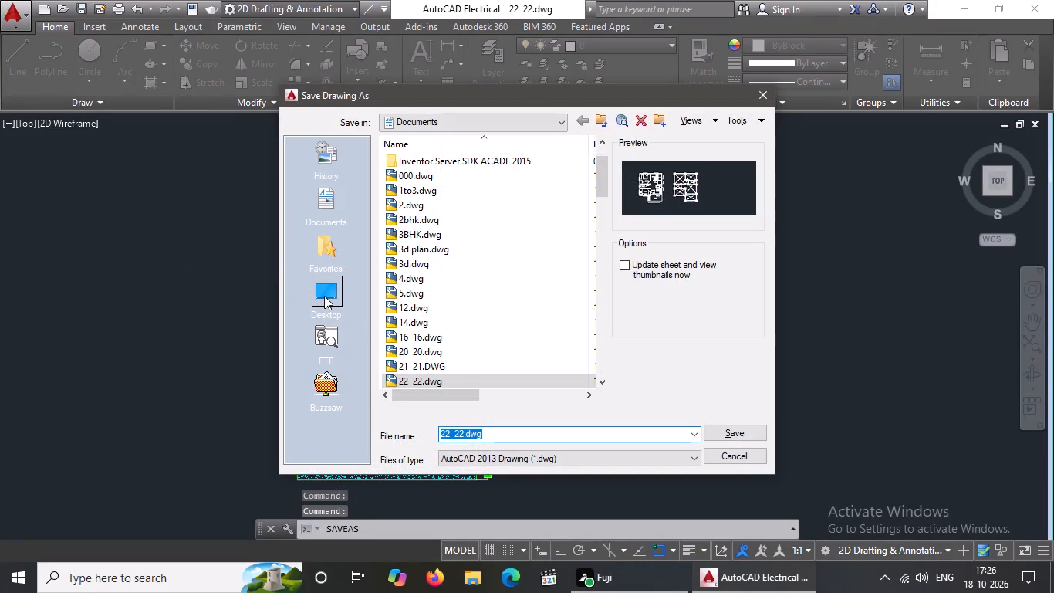
{"action": "left_click", "coordinate": [325, 296]}
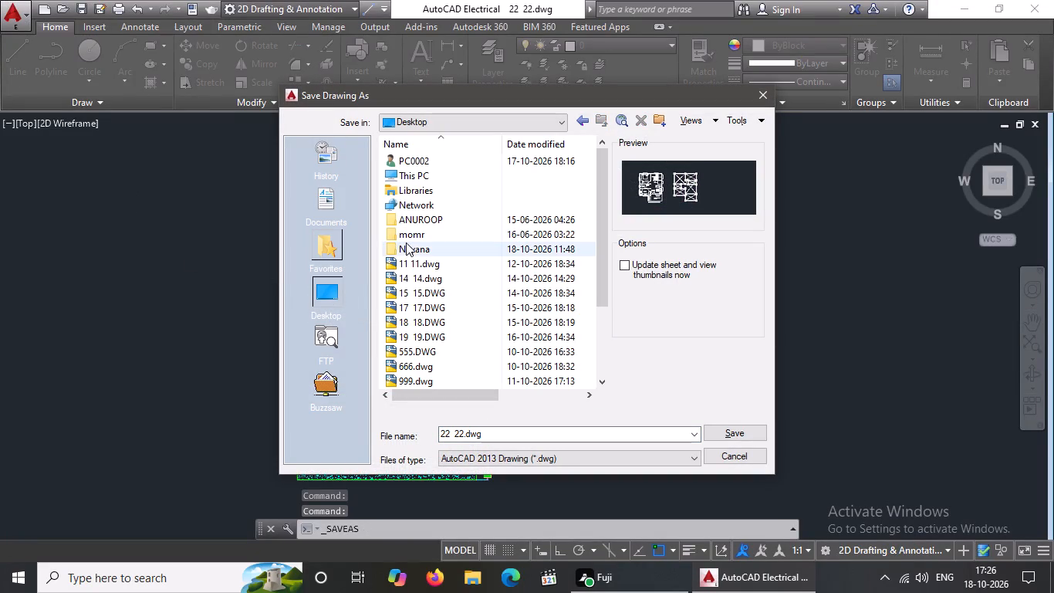
{"action": "left_click", "coordinate": [407, 246]}
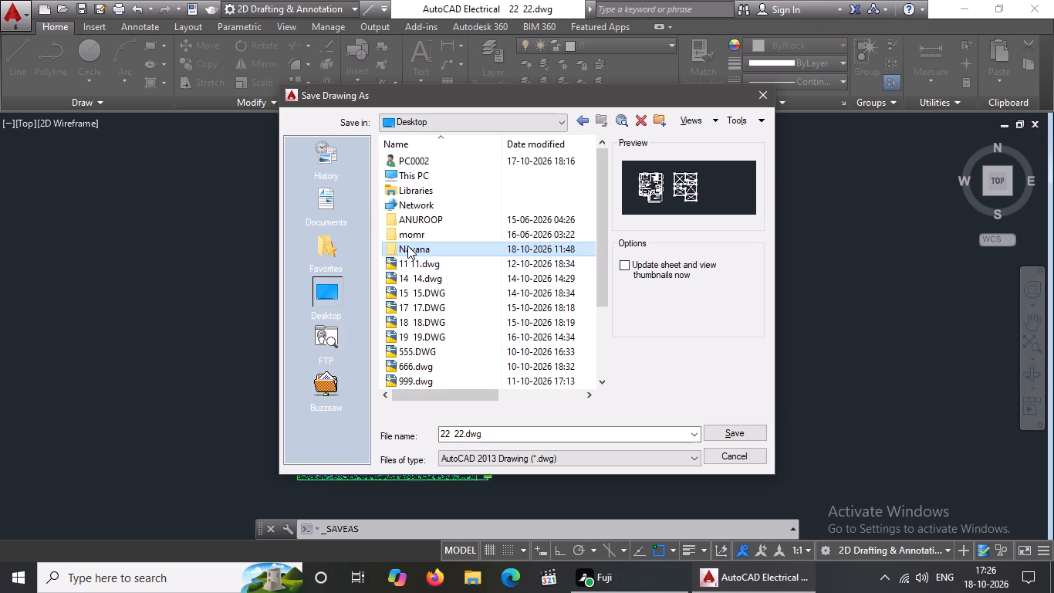
{"action": "left_click", "coordinate": [407, 246]}
{"action": "left_click", "coordinate": [730, 431]}
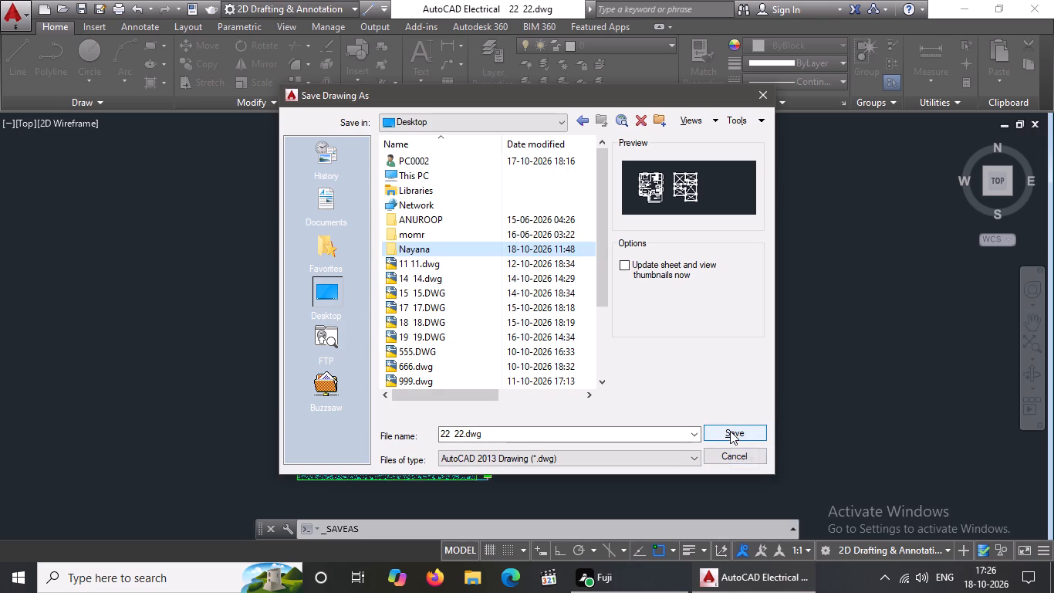
{"action": "left_click", "coordinate": [730, 431]}
{"action": "left_click", "coordinate": [730, 431]}
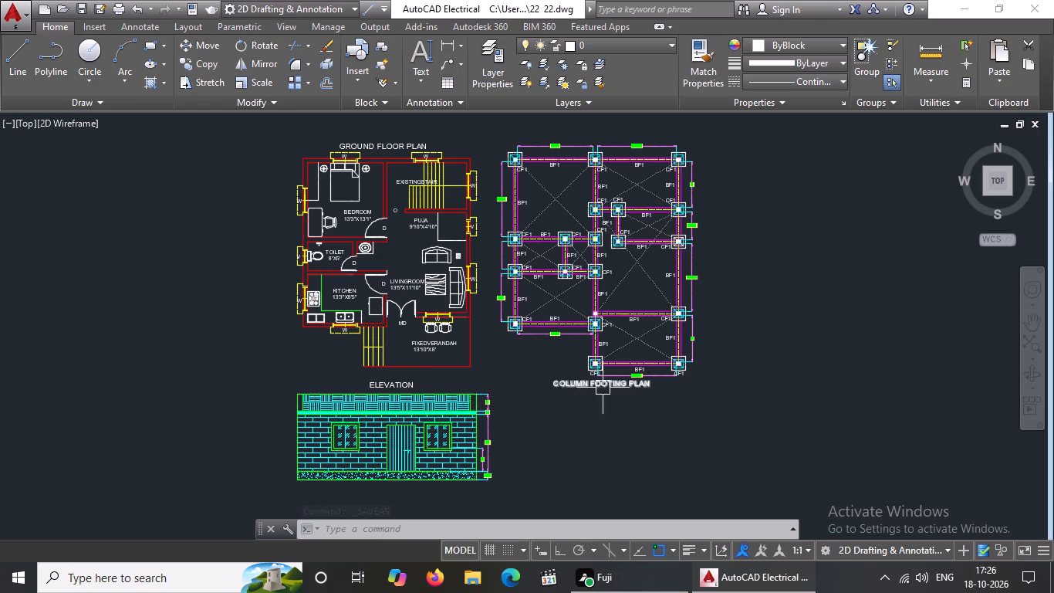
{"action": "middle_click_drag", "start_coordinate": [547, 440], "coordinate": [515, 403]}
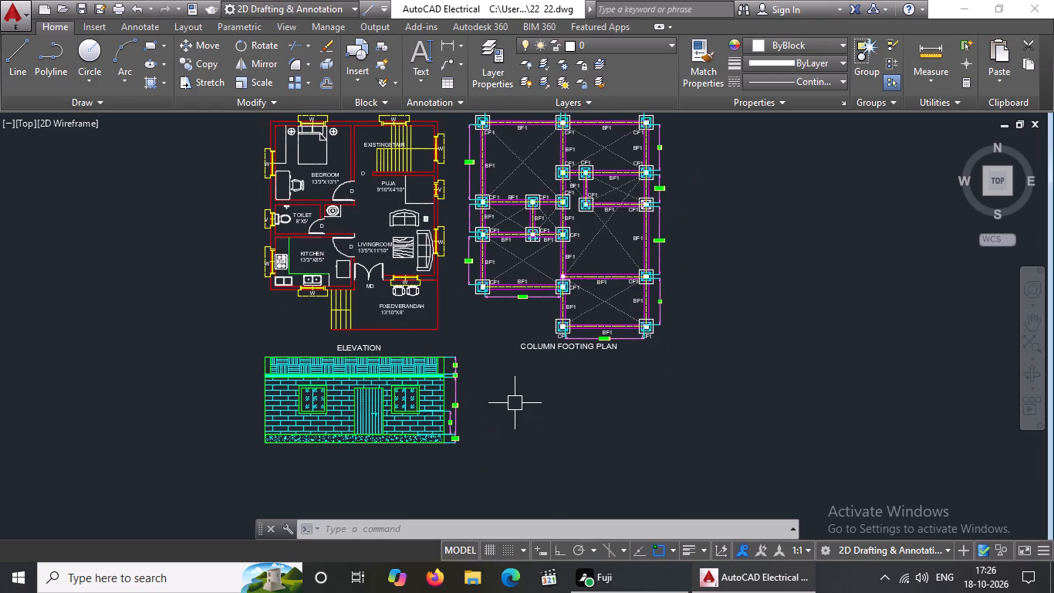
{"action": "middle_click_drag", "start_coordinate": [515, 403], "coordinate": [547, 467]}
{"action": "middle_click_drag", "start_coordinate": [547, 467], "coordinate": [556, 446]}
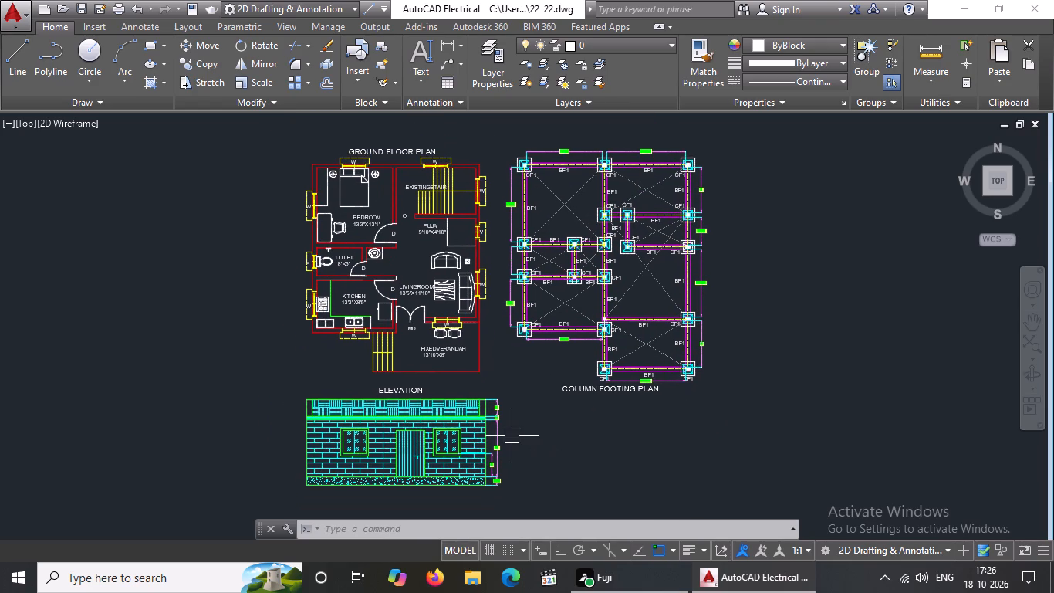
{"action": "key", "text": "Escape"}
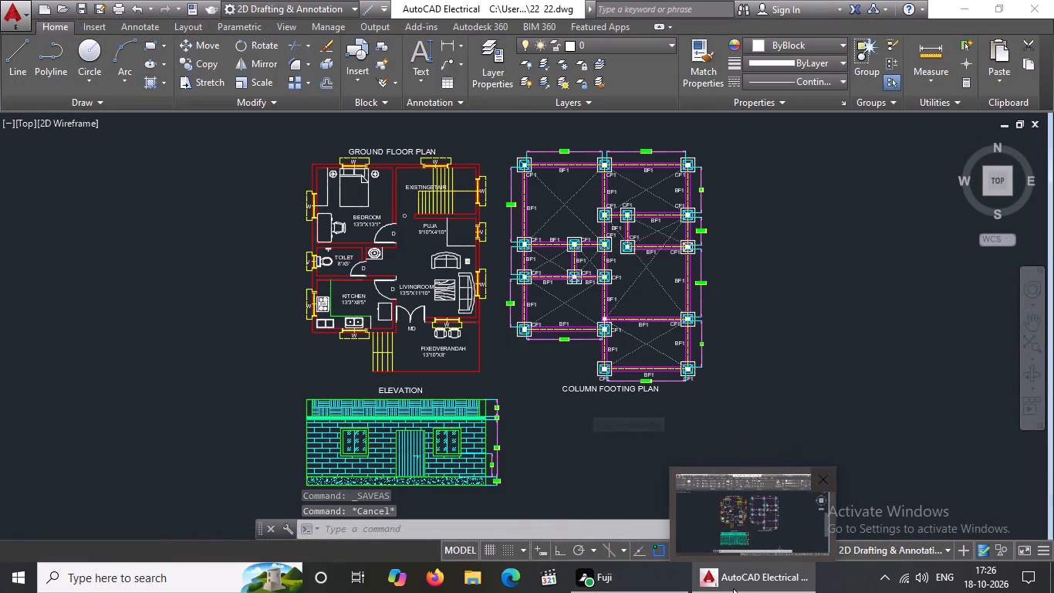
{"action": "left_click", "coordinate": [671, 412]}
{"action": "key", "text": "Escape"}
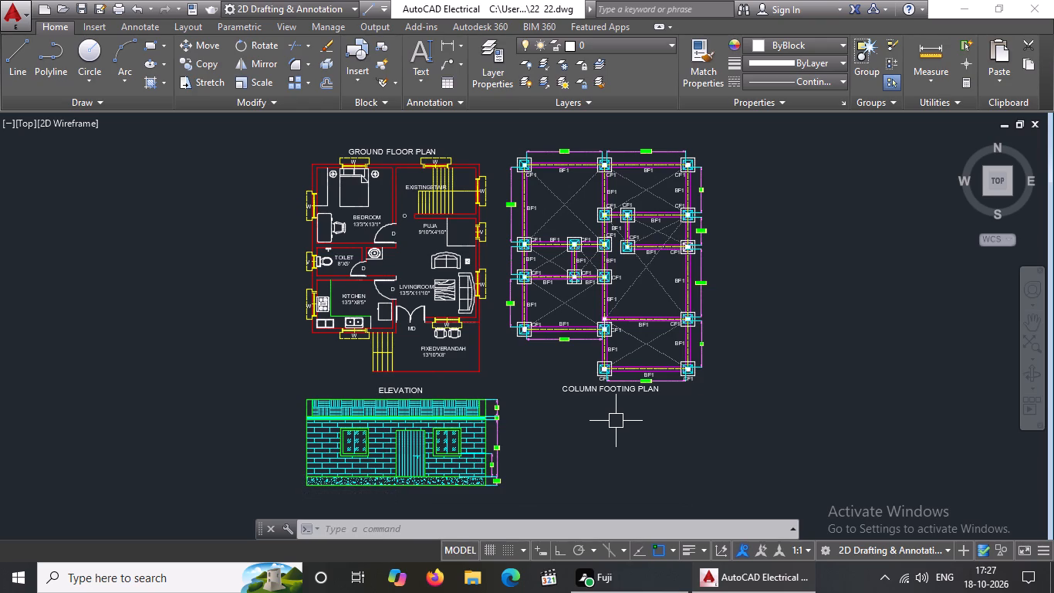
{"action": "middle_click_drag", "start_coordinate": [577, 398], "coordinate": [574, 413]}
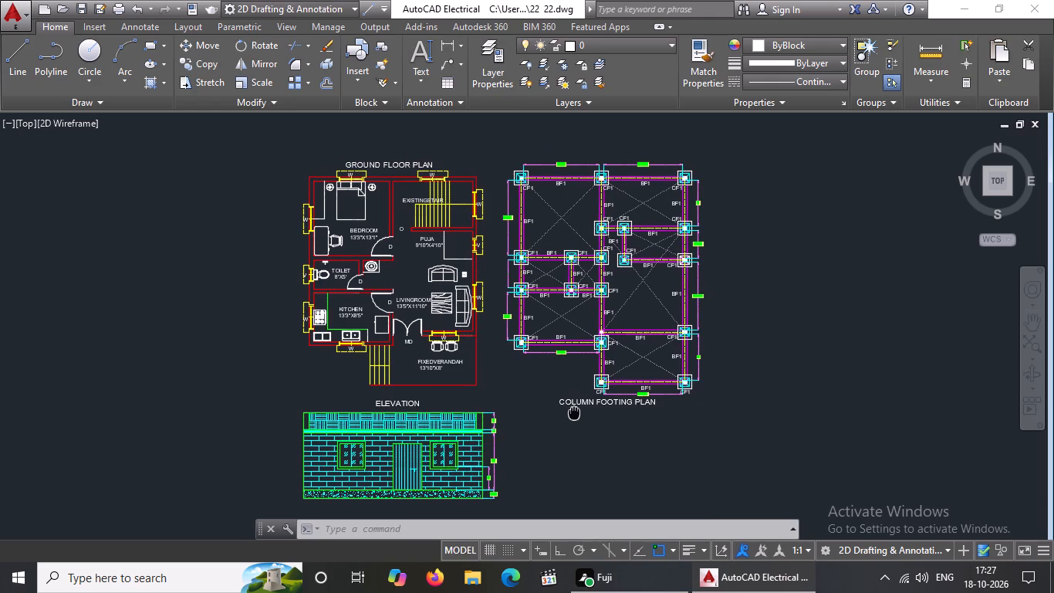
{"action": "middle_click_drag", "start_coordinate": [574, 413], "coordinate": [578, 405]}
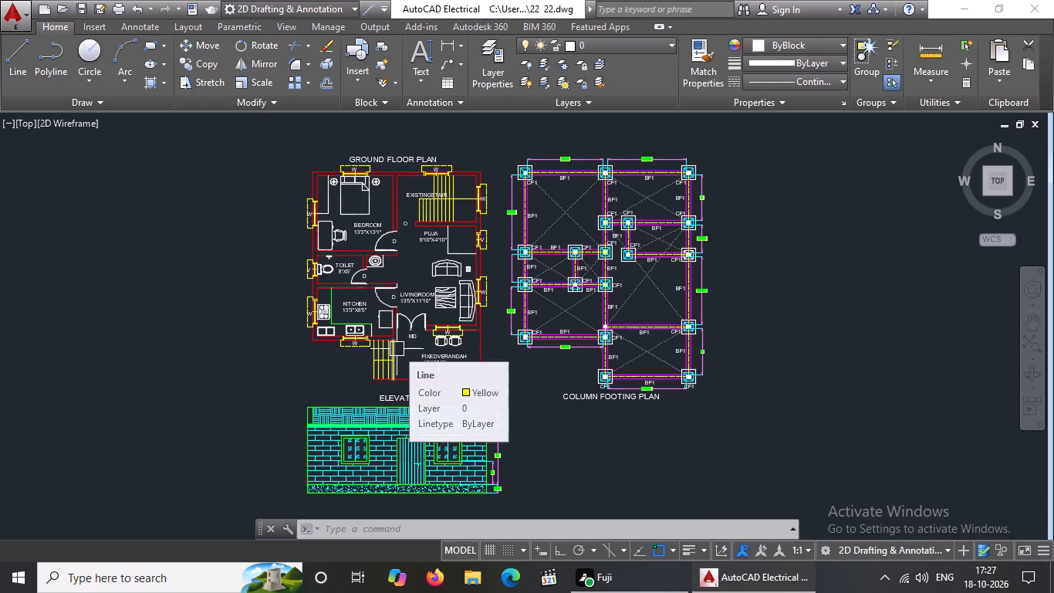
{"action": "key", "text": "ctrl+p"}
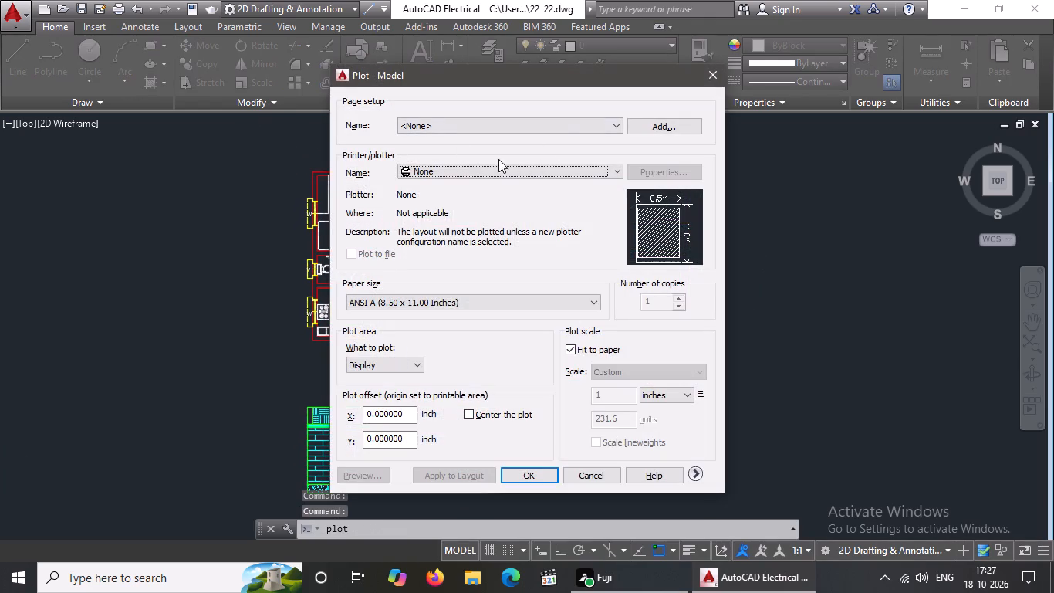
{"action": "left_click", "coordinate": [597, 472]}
Turn off log file recording with the LOGFILEOFF command.
{"action": "left_click", "coordinate": [383, 534]}
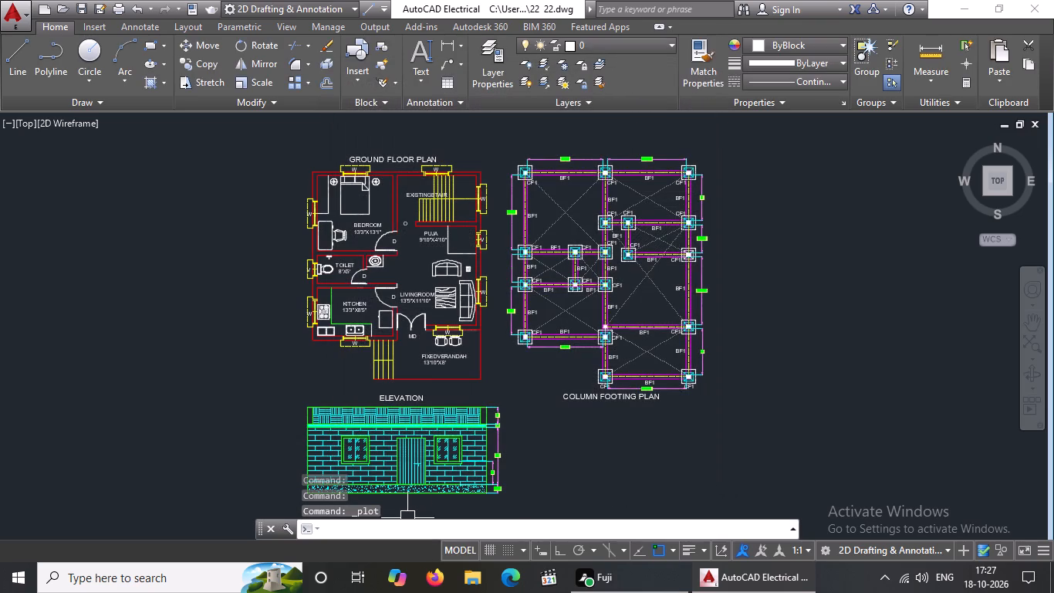
{"action": "type", "text": "LO"}
{"action": "type", "text": "GFILE"}
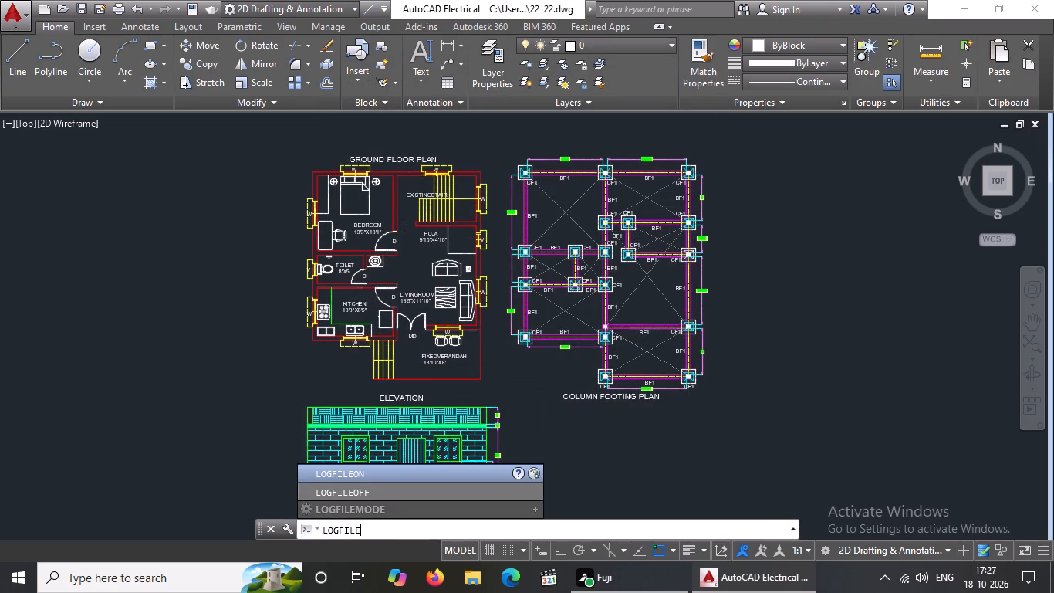
{"action": "type", "text": "OFF"}
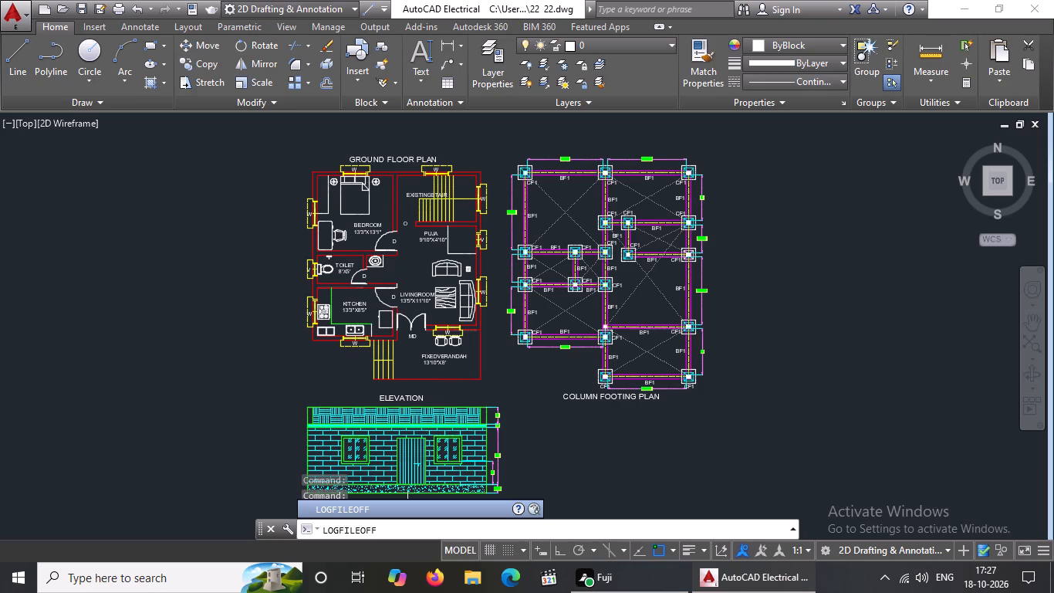
{"action": "left_click", "coordinate": [418, 510]}
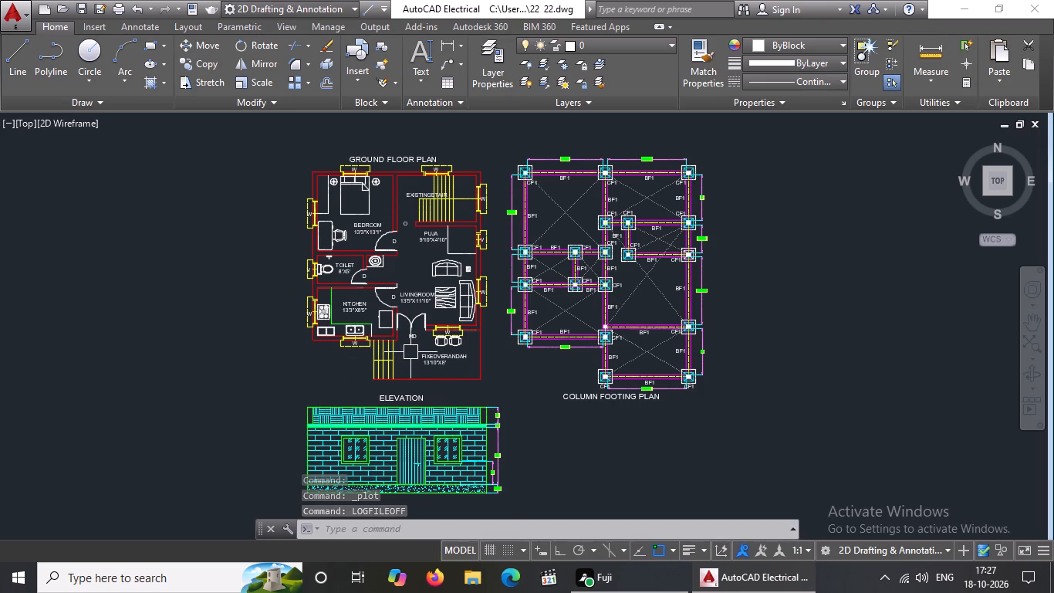
Start a plot of the model and apply the <Previous plot> page setup.
{"action": "key", "text": "ctrl+p"}
{"action": "left_click", "coordinate": [518, 118]}
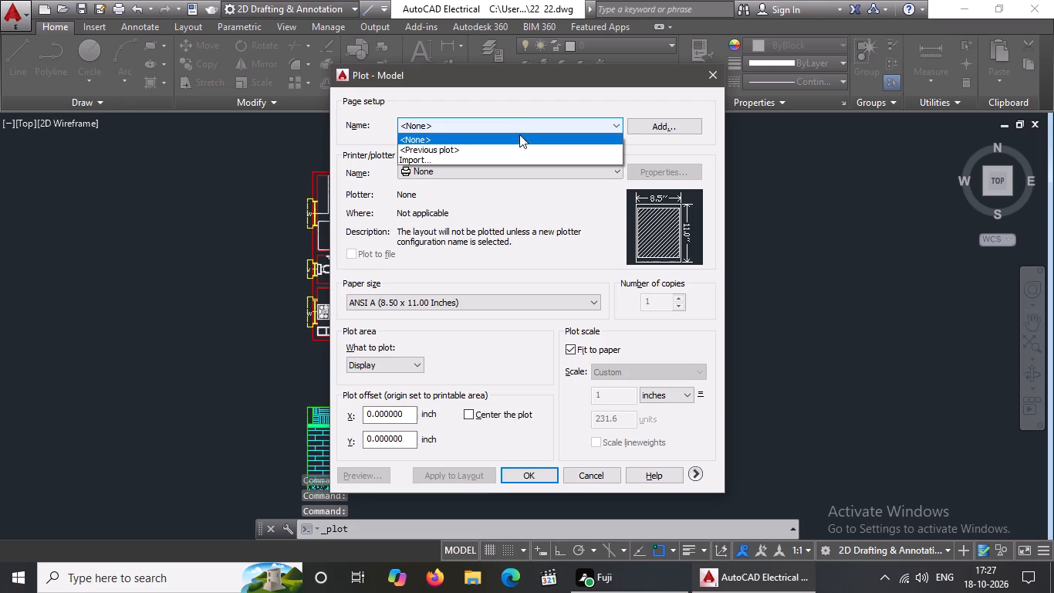
{"action": "left_click", "coordinate": [482, 149]}
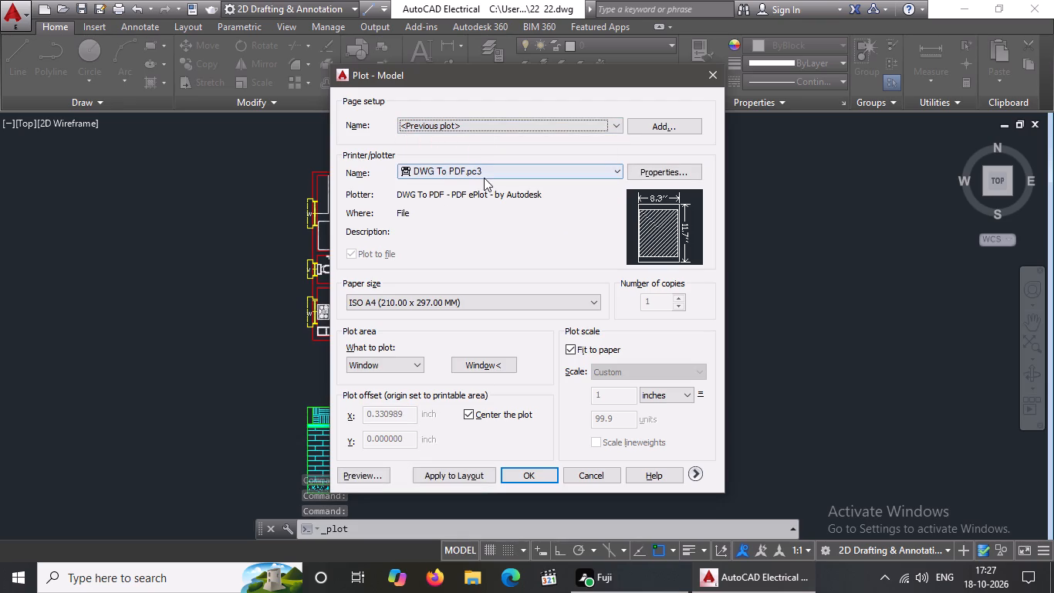
Set the plot window around the ground floor plan, elevation and column footing plan, and preview the plot.
{"action": "left_click", "coordinate": [498, 359]}
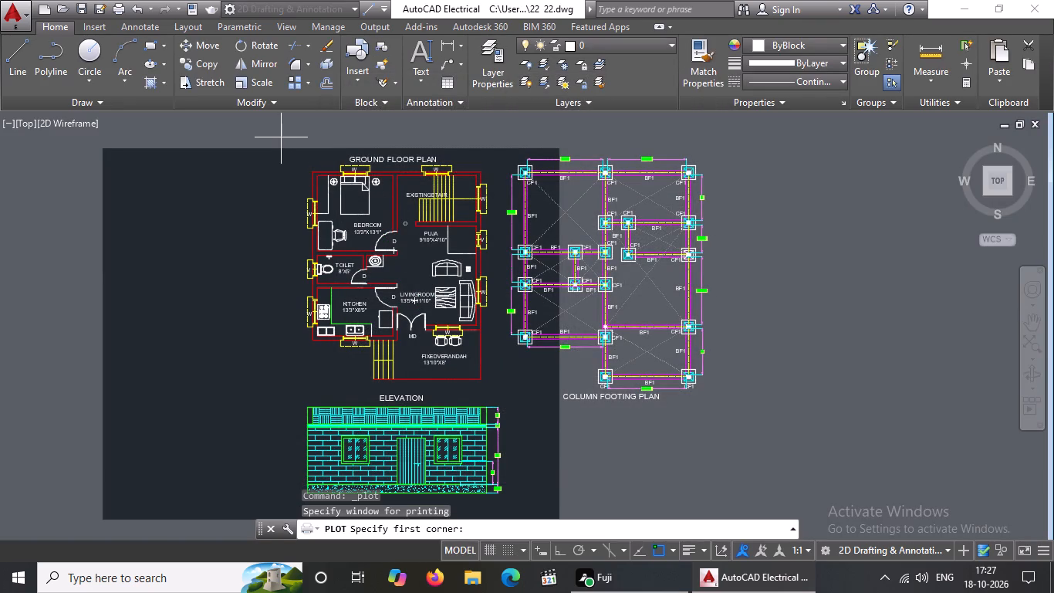
{"action": "left_click", "coordinate": [286, 145]}
{"action": "scroll", "coordinate": [534, 327], "scroll_direction": "down", "scroll_amount": 2}
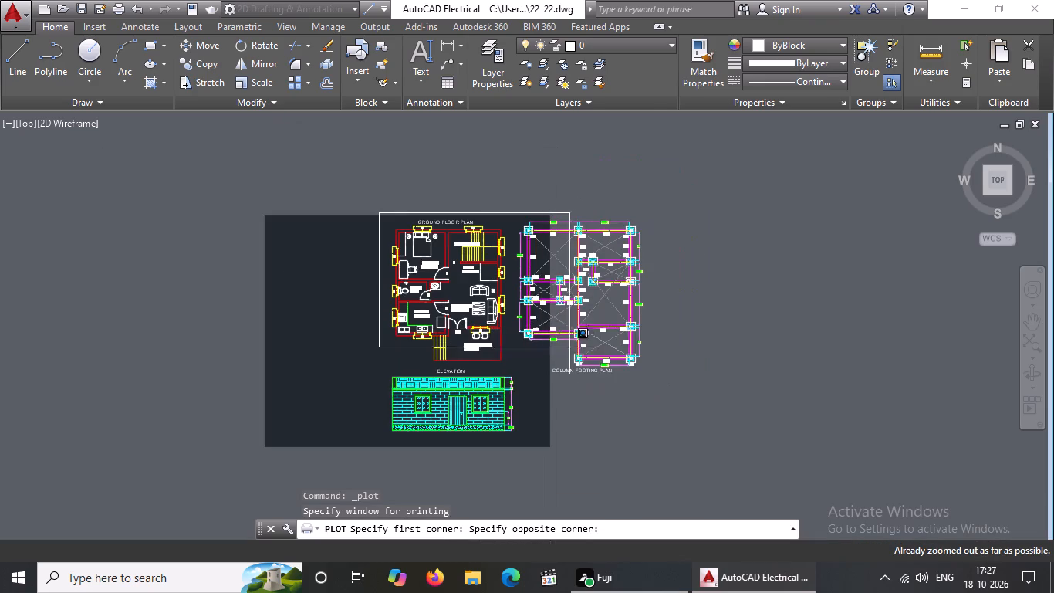
{"action": "left_click", "coordinate": [647, 439]}
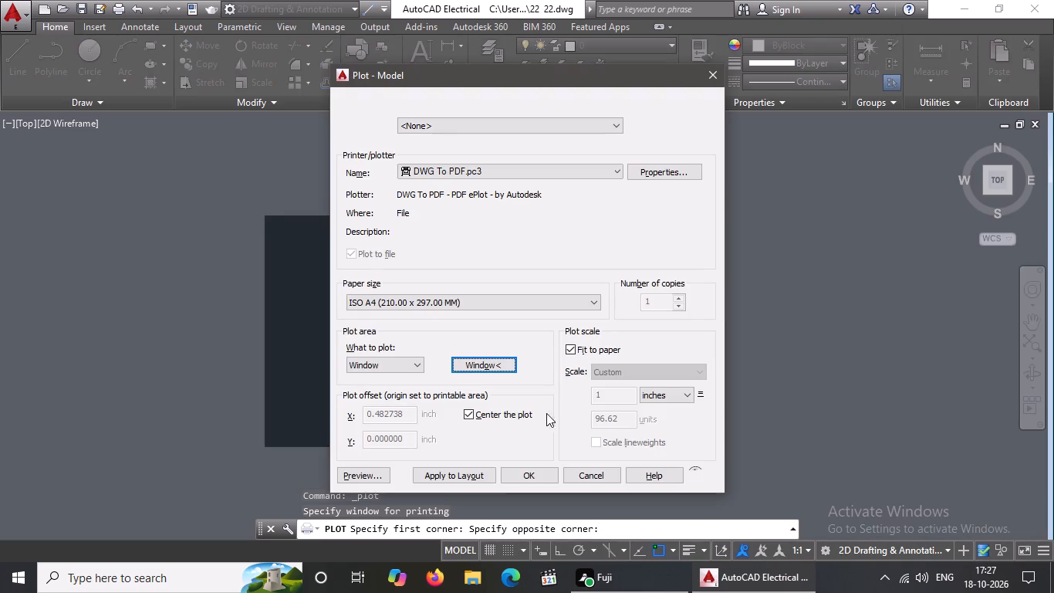
{"action": "left_click", "coordinate": [381, 469]}
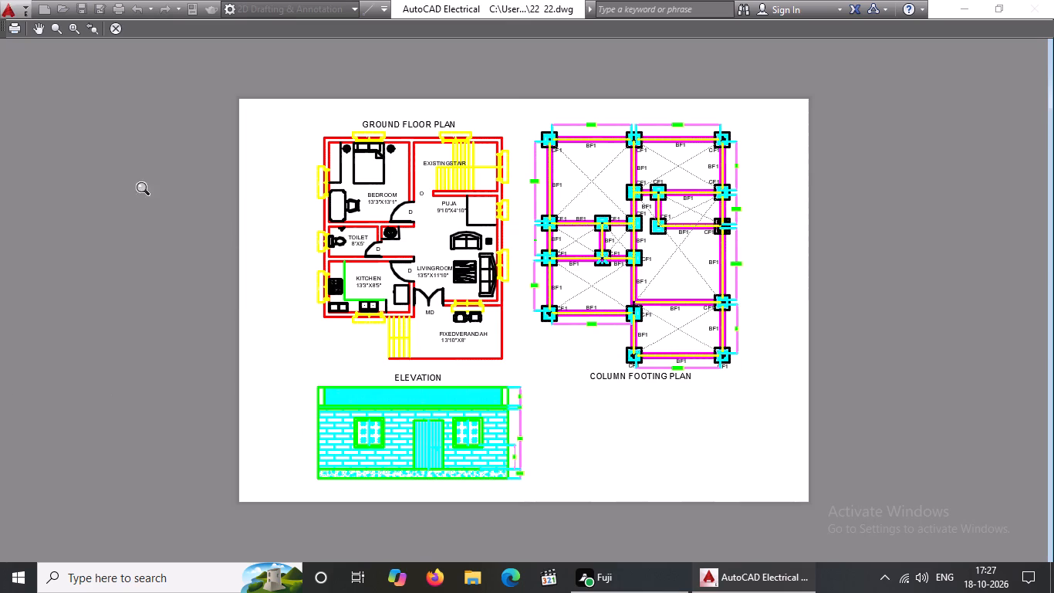
Plot the previewed sheet to 22 22-Model.pdf in the Nayana folder on the desktop, and return to the drawing.
{"action": "left_click", "coordinate": [12, 25]}
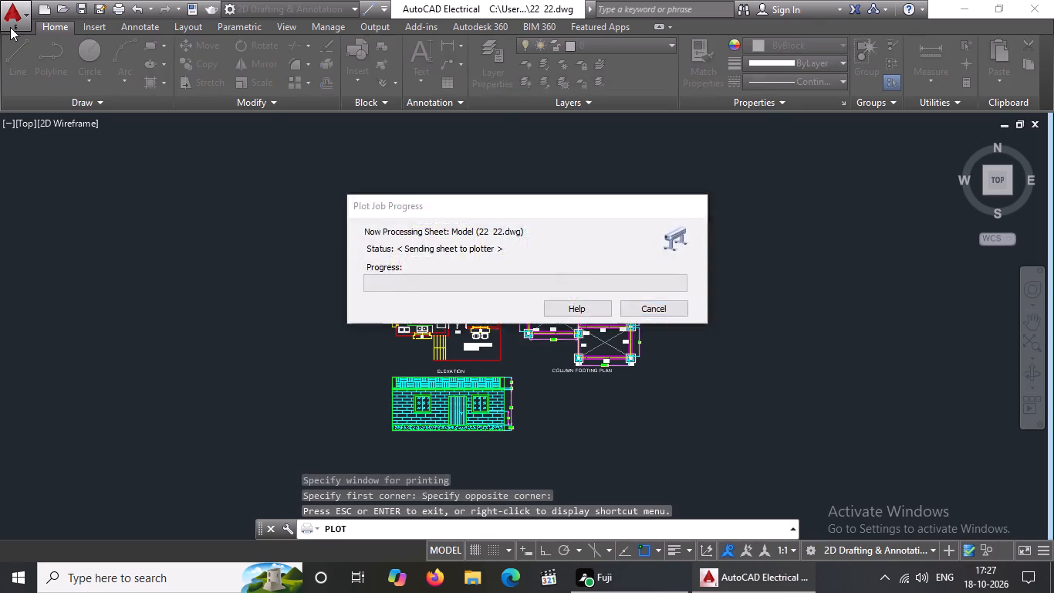
{"action": "left_click", "coordinate": [331, 301]}
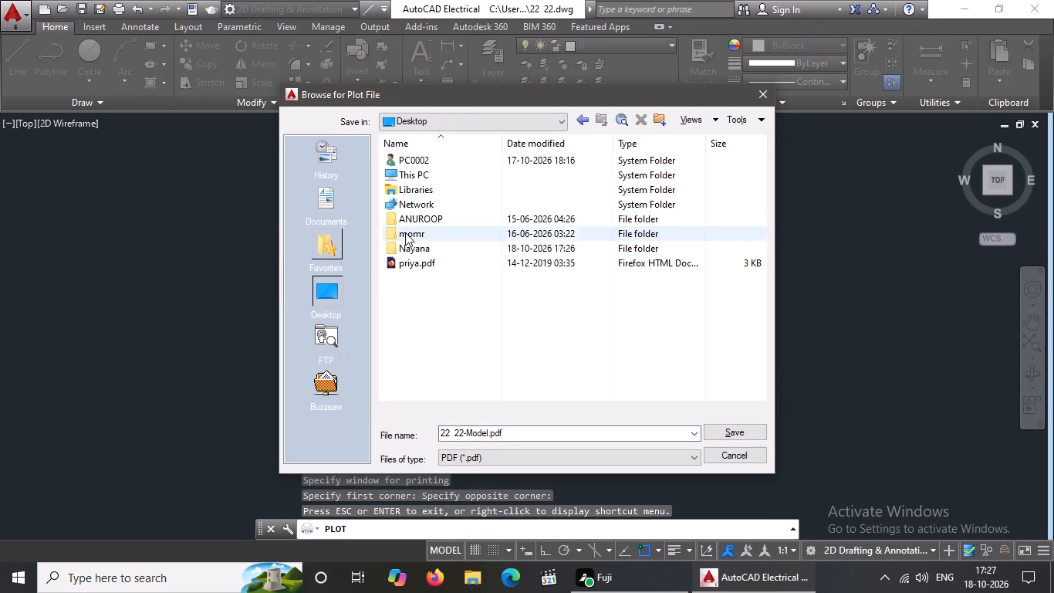
{"action": "left_click", "coordinate": [410, 244]}
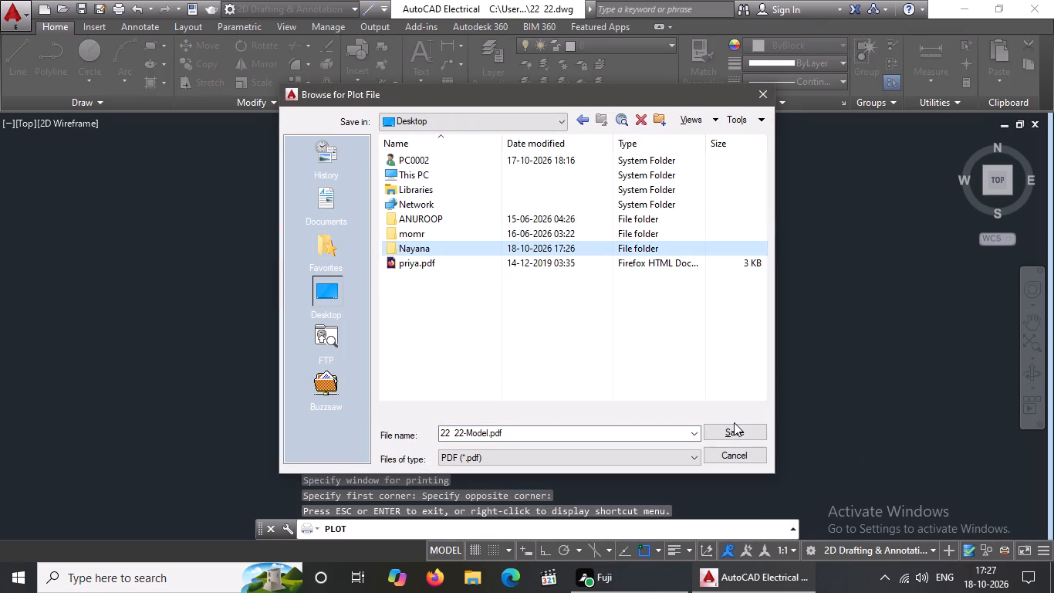
{"action": "left_click", "coordinate": [734, 422]}
{"action": "left_click", "coordinate": [736, 433]}
{"action": "left_click", "coordinate": [736, 433]}
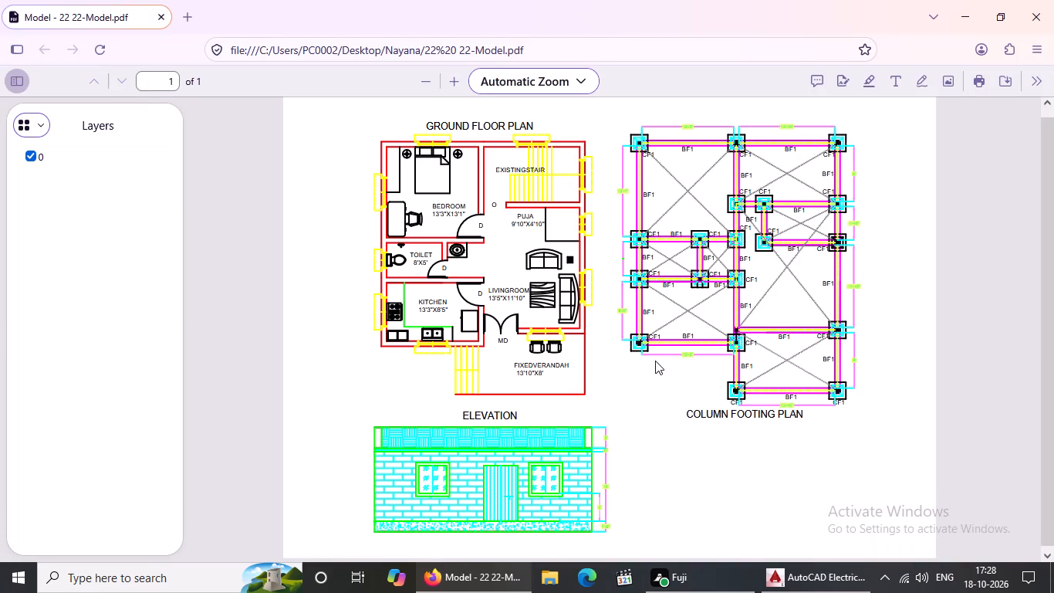
{"action": "left_click", "coordinate": [964, 21]}
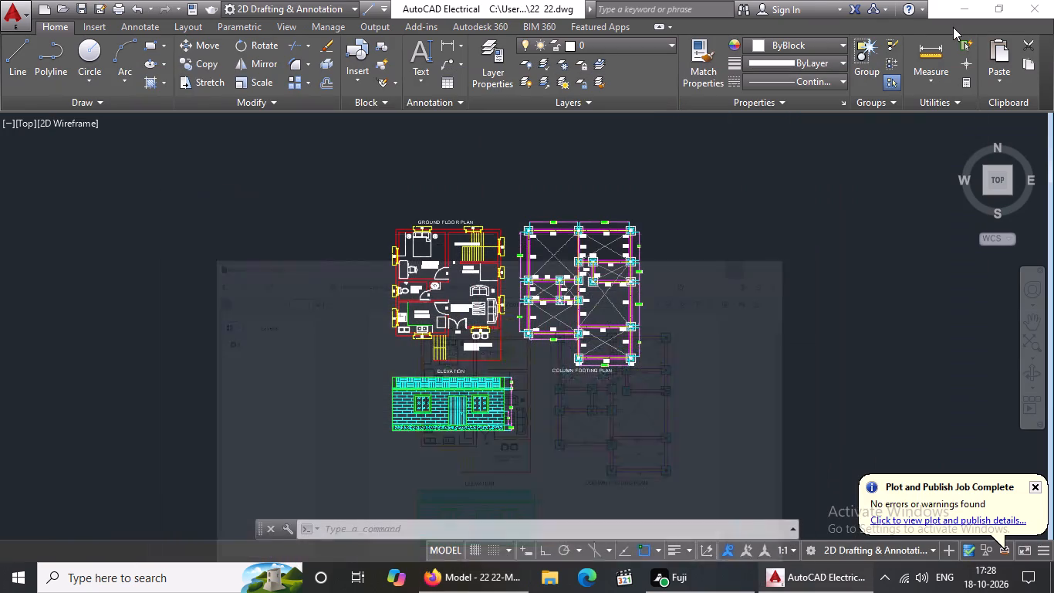
Save the drawing again as 22 22.dwg in the desktop's Nayana folder, AutoCAD 2013 Drawing format, replacing the existing file.
{"action": "left_click", "coordinate": [19, 14]}
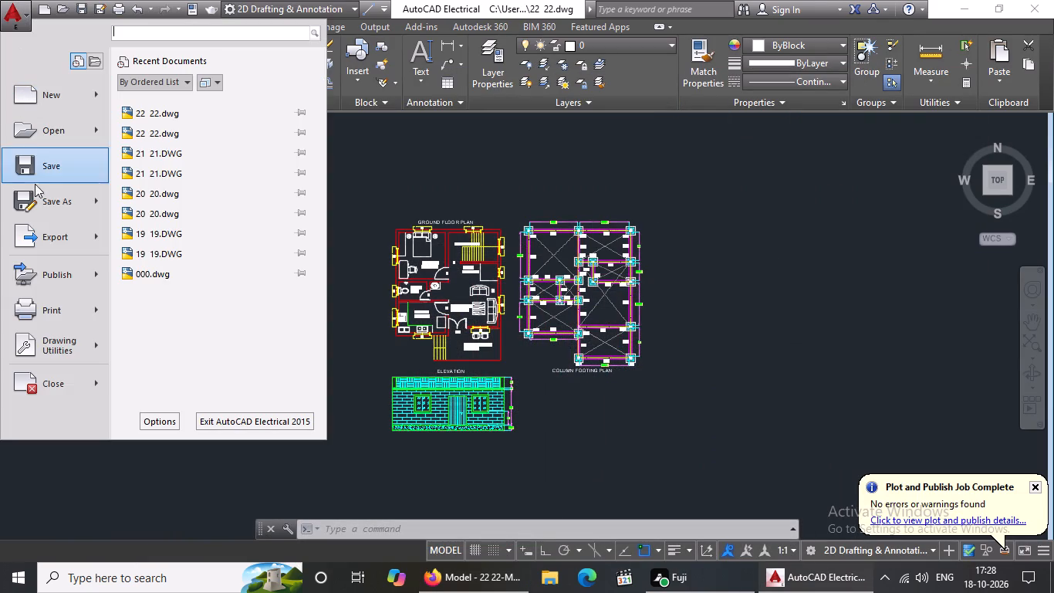
{"action": "left_click", "coordinate": [90, 205]}
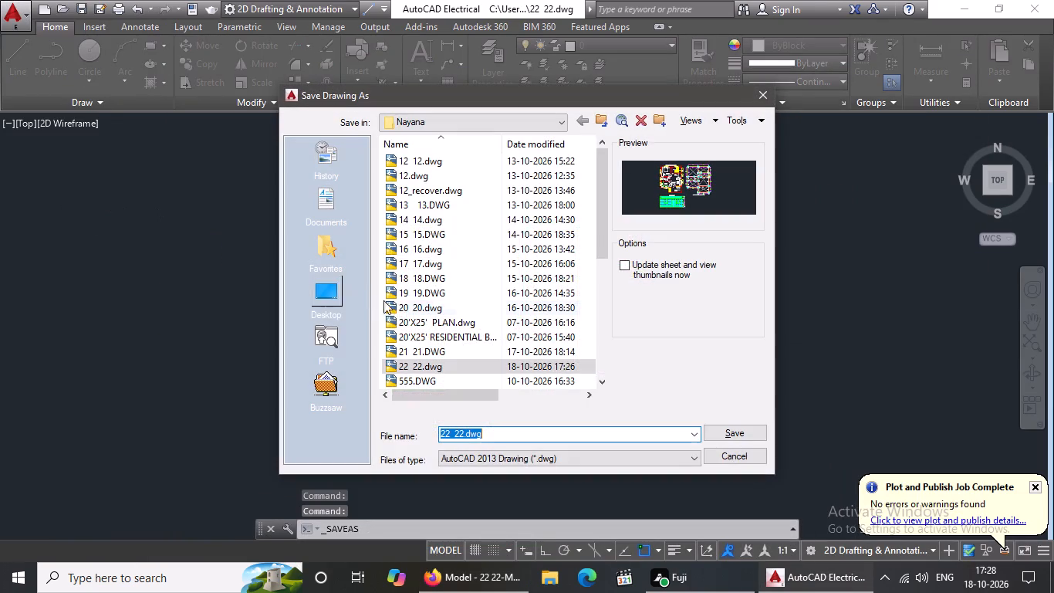
{"action": "left_click", "coordinate": [332, 296]}
{"action": "left_click", "coordinate": [400, 248]}
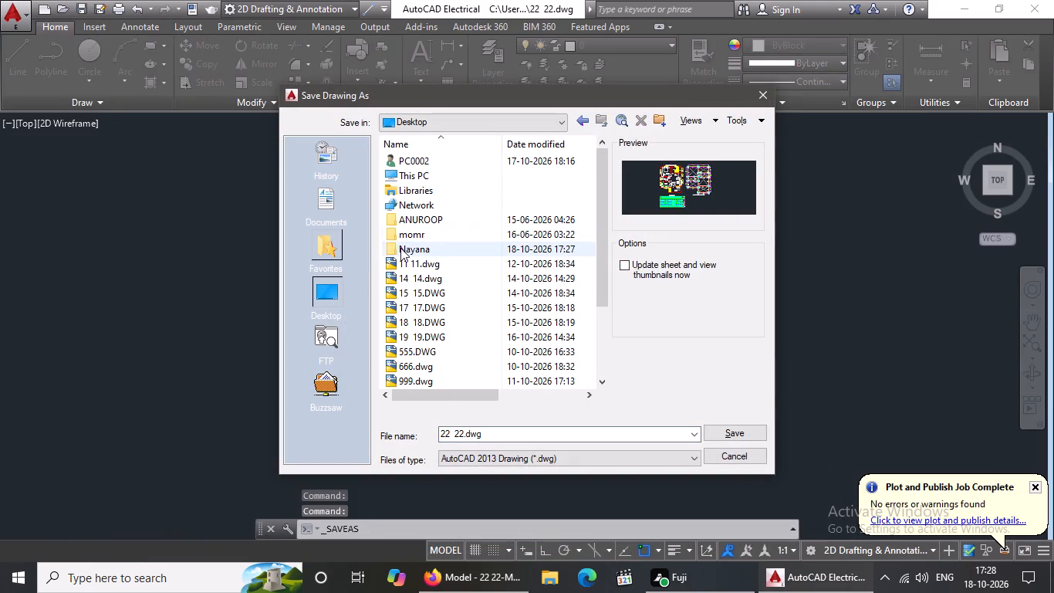
{"action": "left_click", "coordinate": [742, 435]}
{"action": "left_click", "coordinate": [742, 435]}
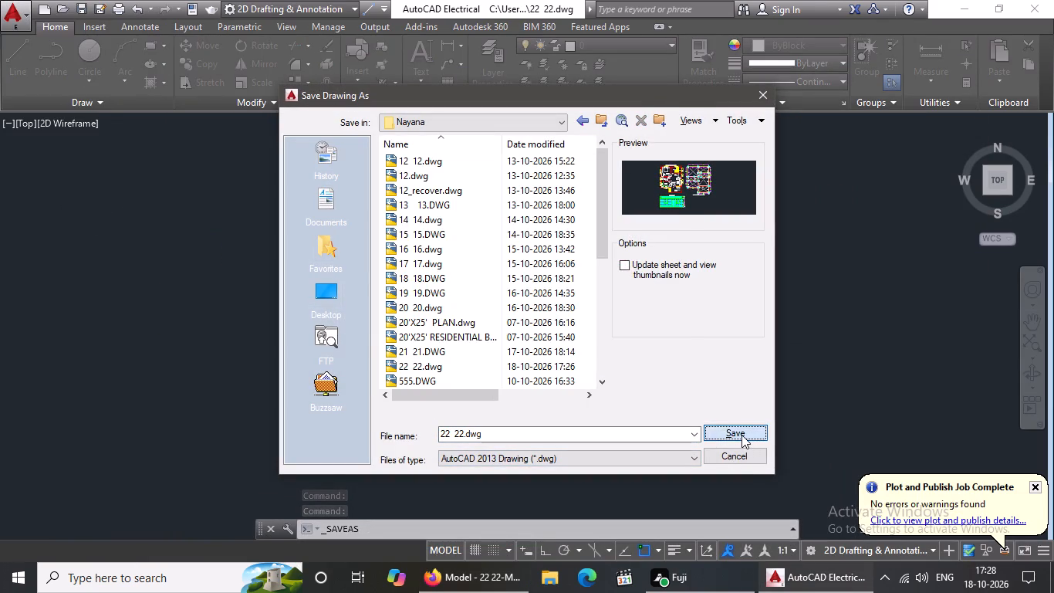
{"action": "left_click", "coordinate": [528, 327]}
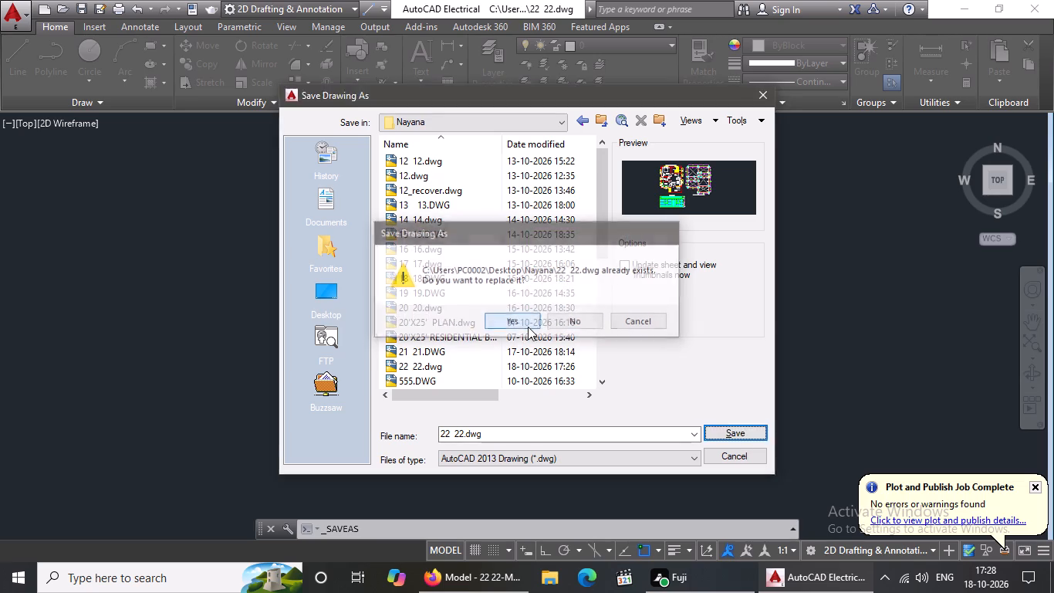